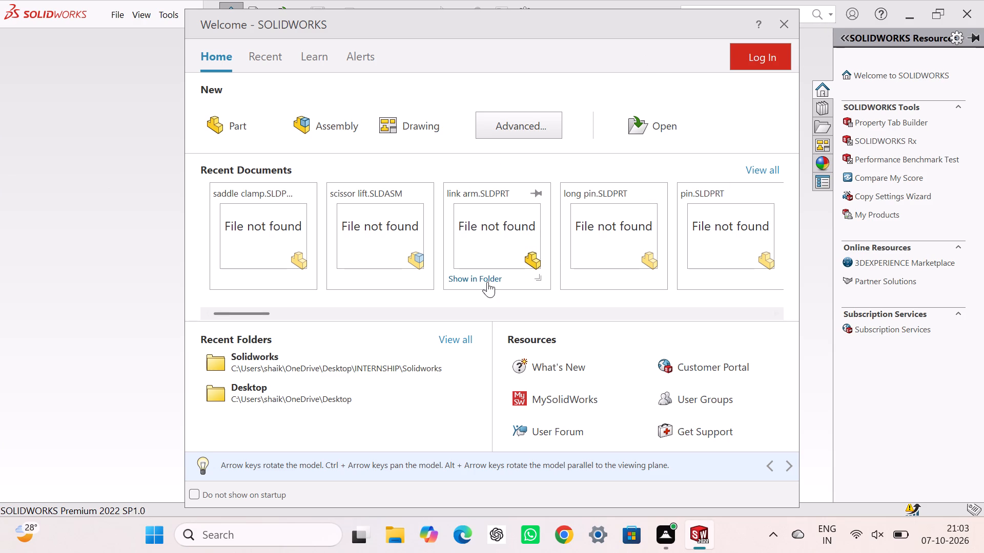
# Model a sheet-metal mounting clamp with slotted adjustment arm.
# Create a new part document.
pyautogui.click(243, 128)
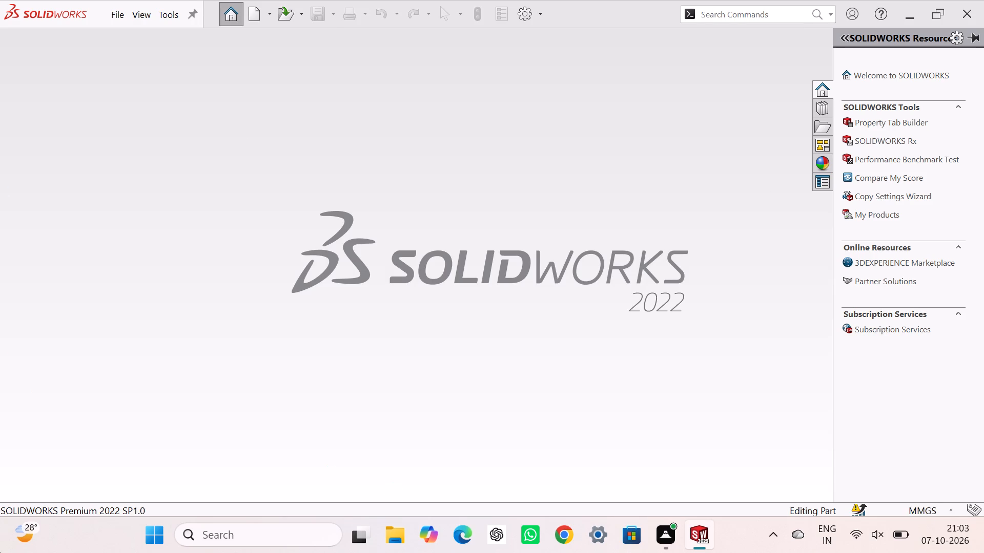
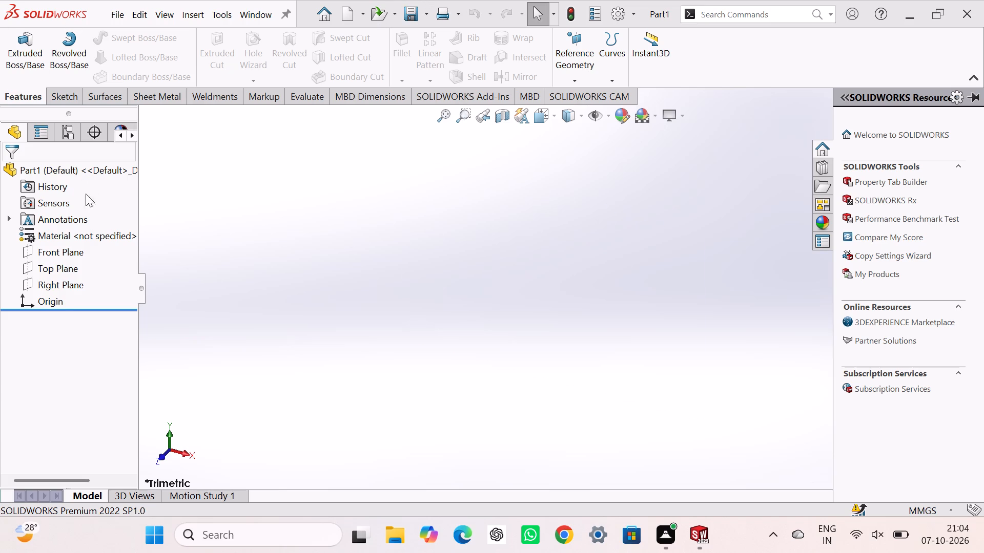
# Start a sketch on the Top Plane and draw a circle of about 20 mm radius centred on the origin.
pyautogui.click(68, 266)
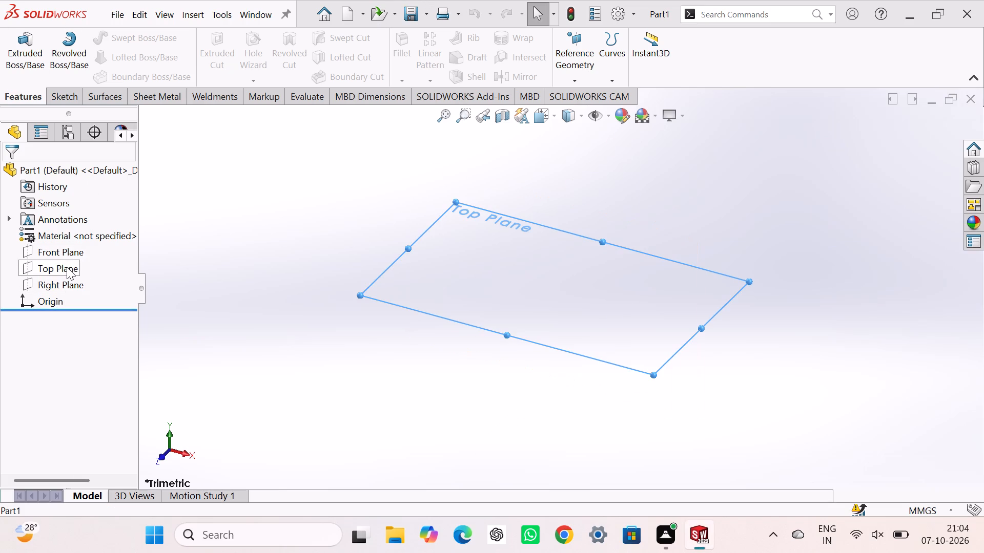
pyautogui.click(78, 248)
pyautogui.click(245, 184)
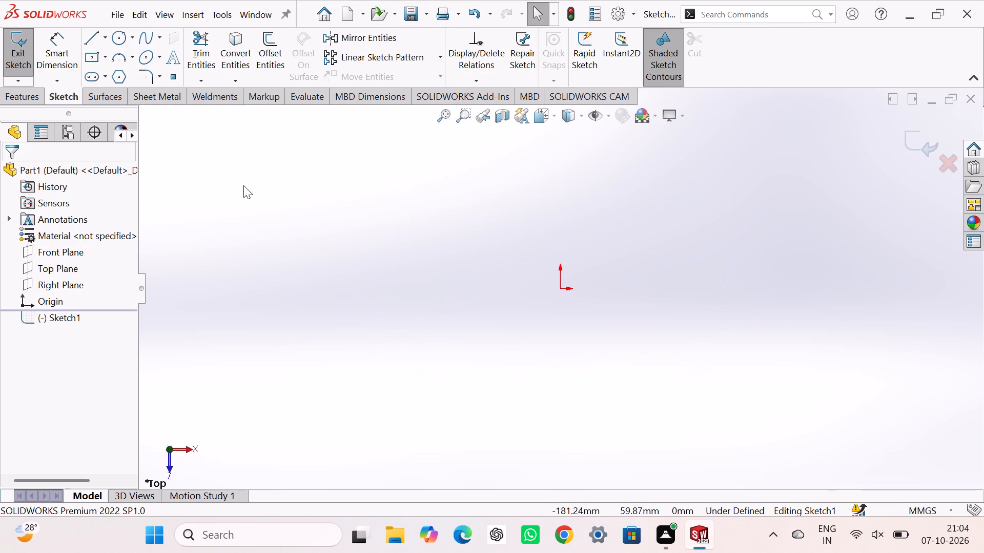
pyautogui.click(124, 37)
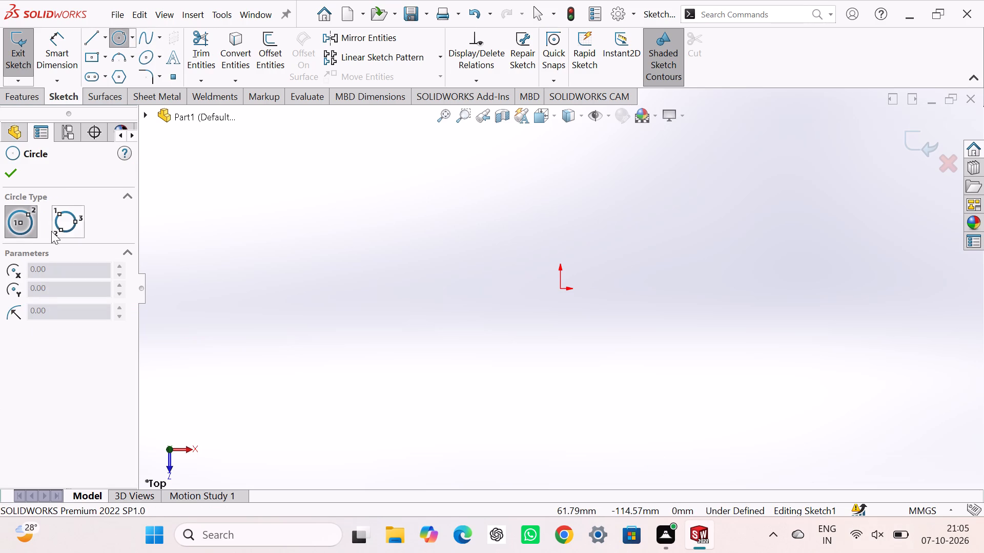
pyautogui.click(560, 288)
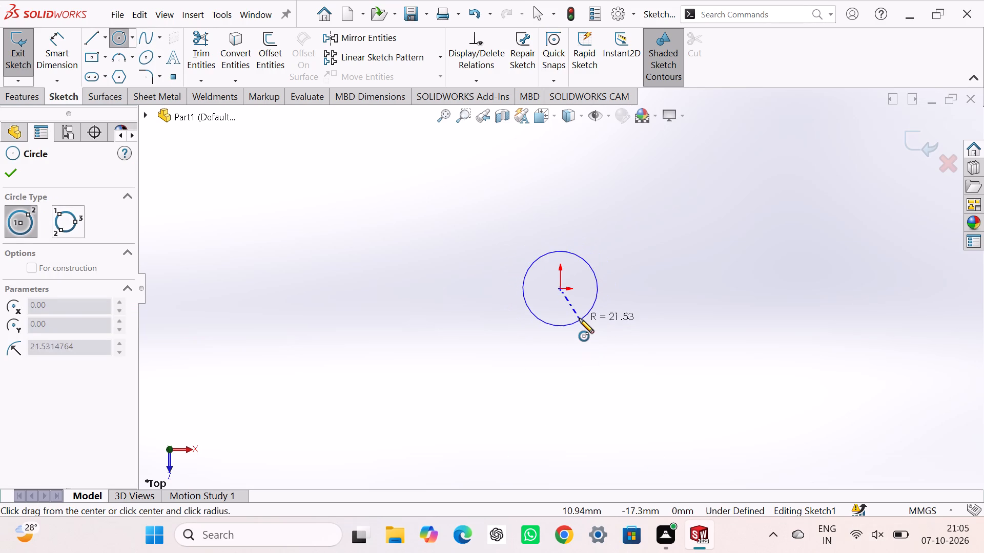
pyautogui.click(579, 318)
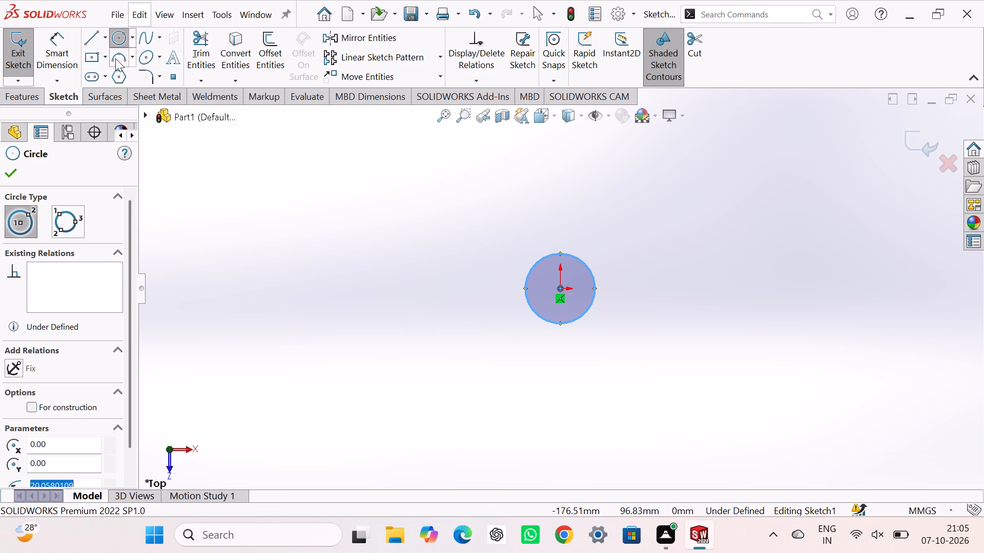
# Sketch an open straight-sided outline around the circle, about 103 mm wide, with a round-ended slot of about 15 mm radius cut into its right side.
pyautogui.click(92, 35)
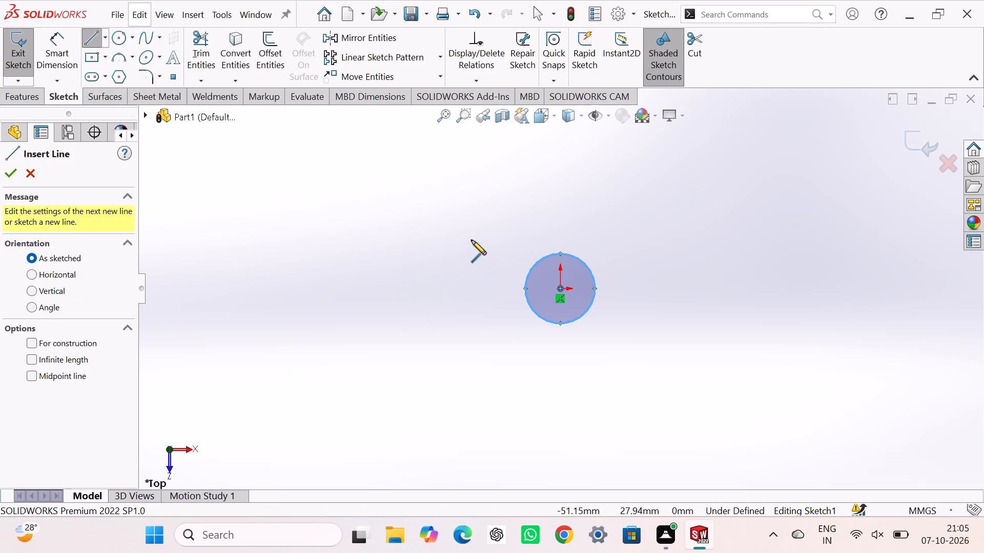
pyautogui.click(471, 240)
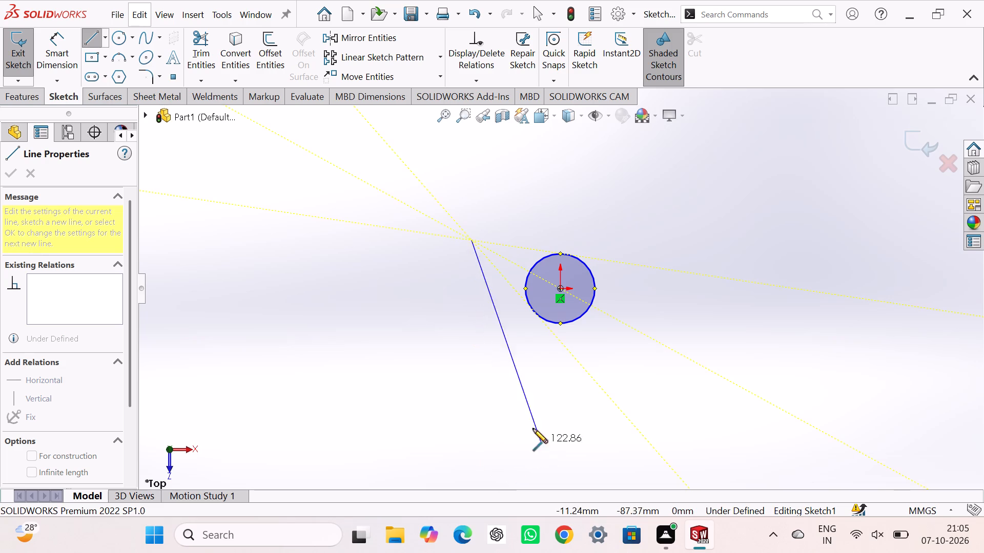
pyautogui.click(469, 337)
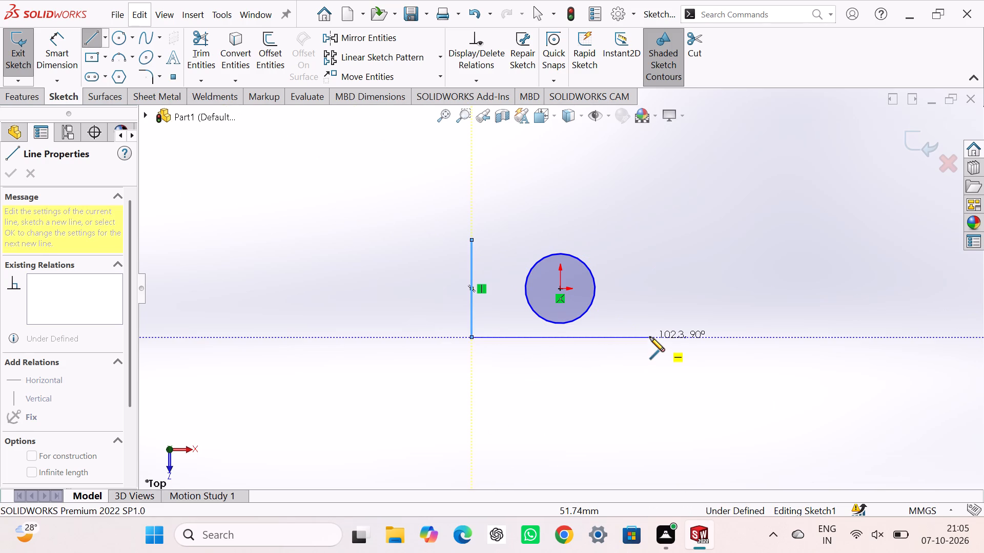
pyautogui.click(650, 337)
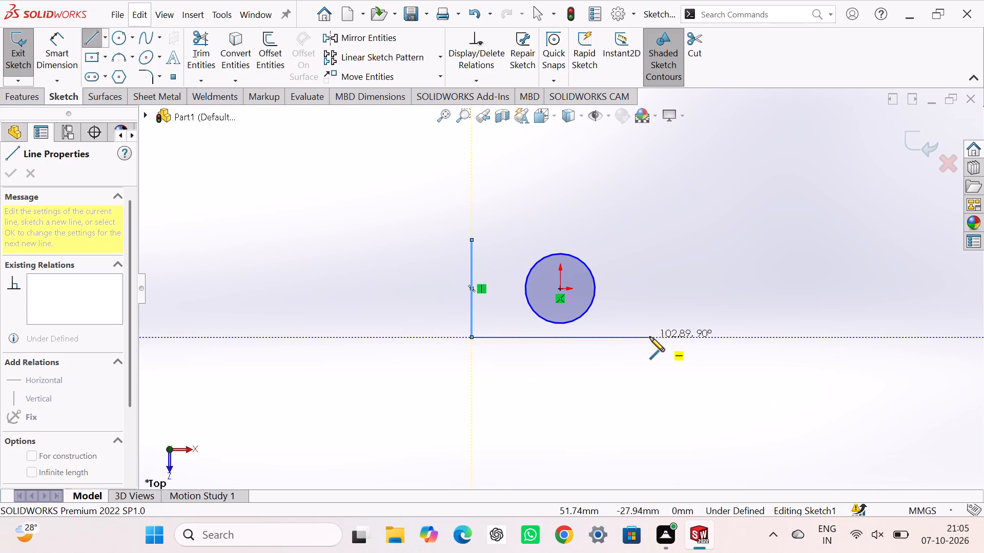
pyautogui.click(652, 212)
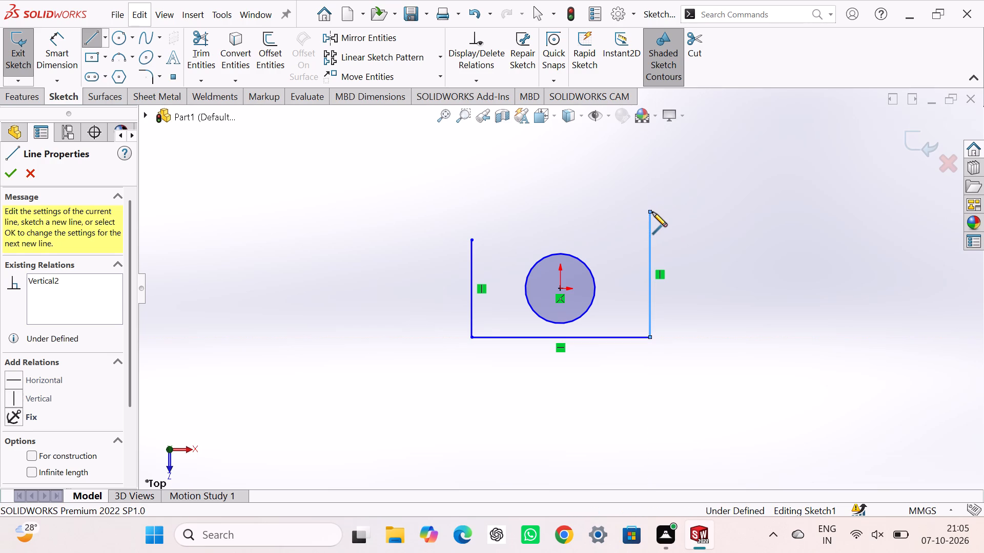
pyautogui.click(538, 210)
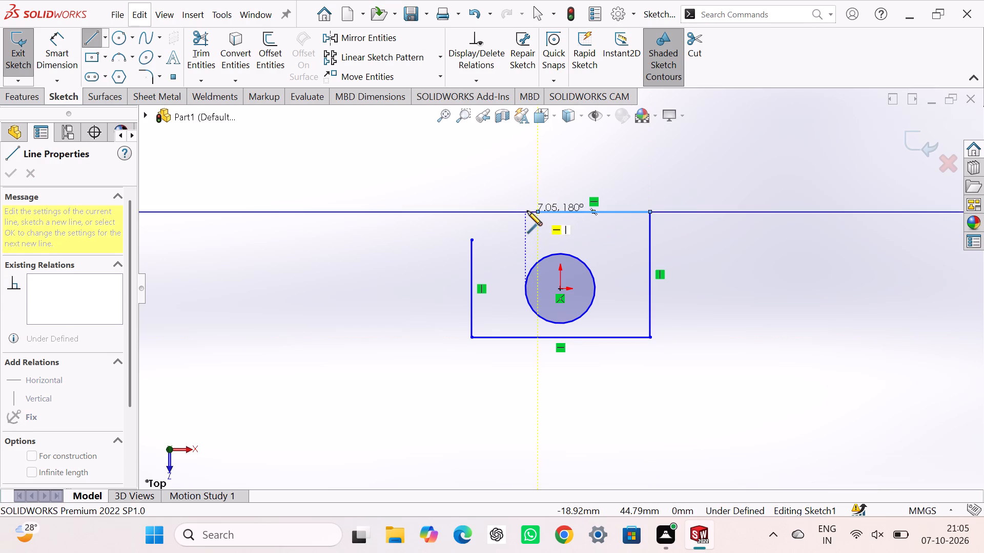
pyautogui.click(538, 160)
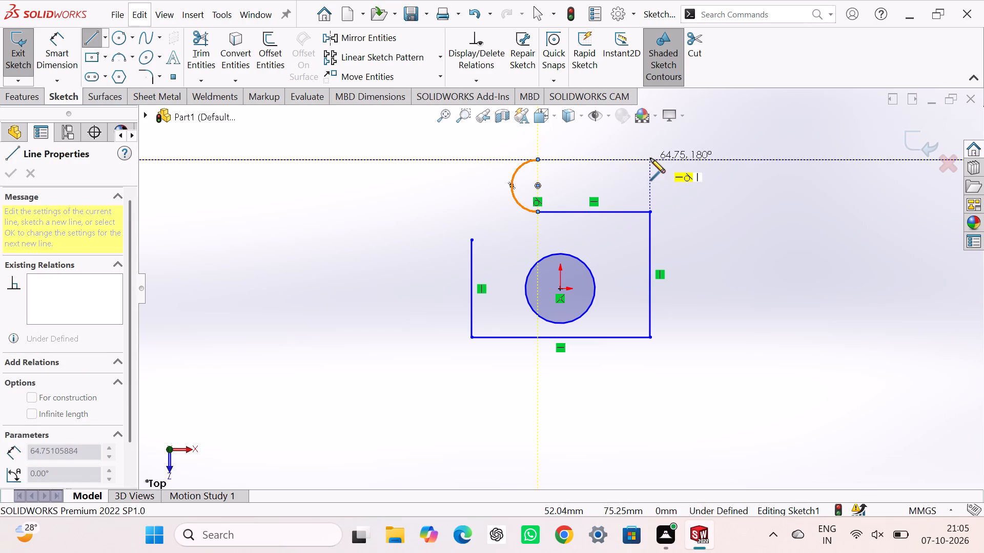
pyautogui.click(650, 158)
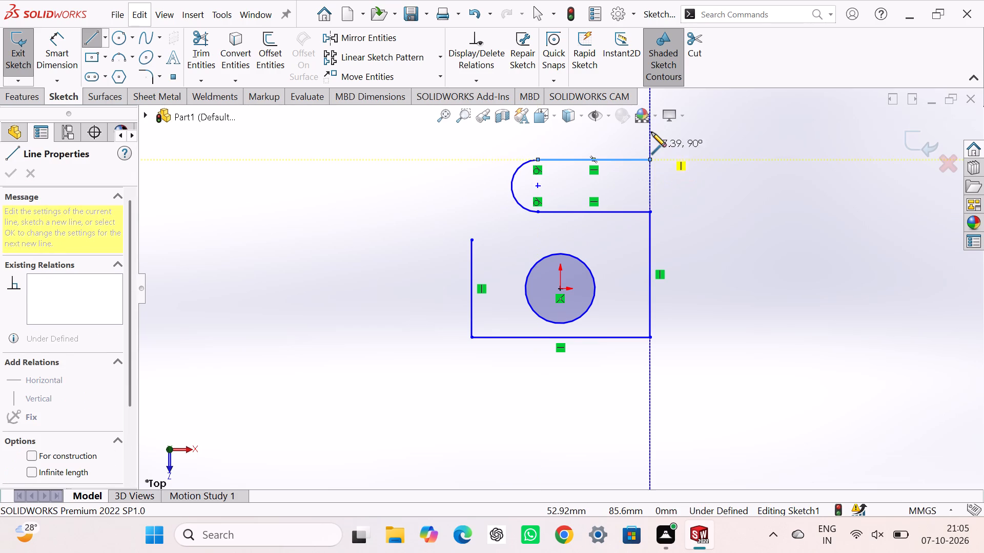
pyautogui.scroll(3, 651, 132)
pyautogui.scroll(-1, 641, 145)
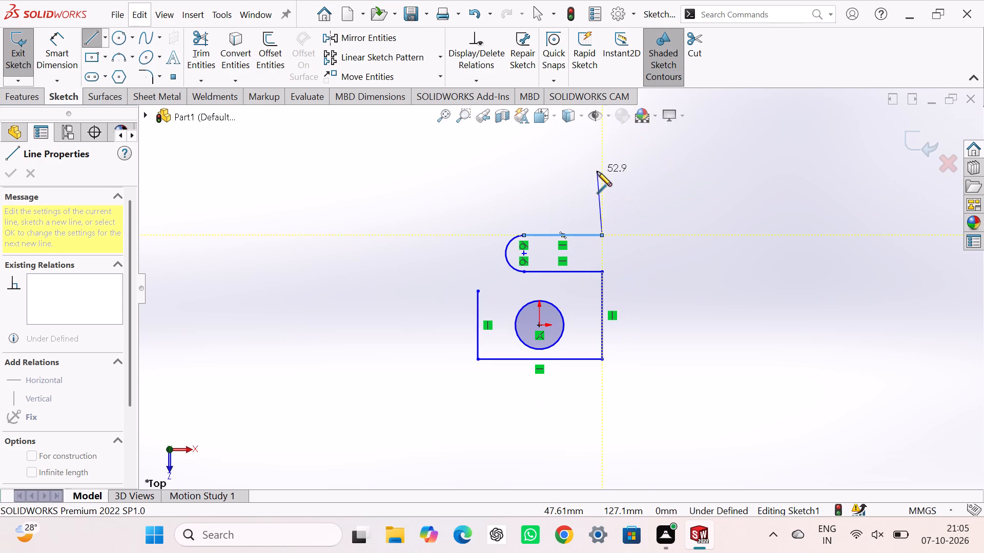
pyautogui.click(603, 202)
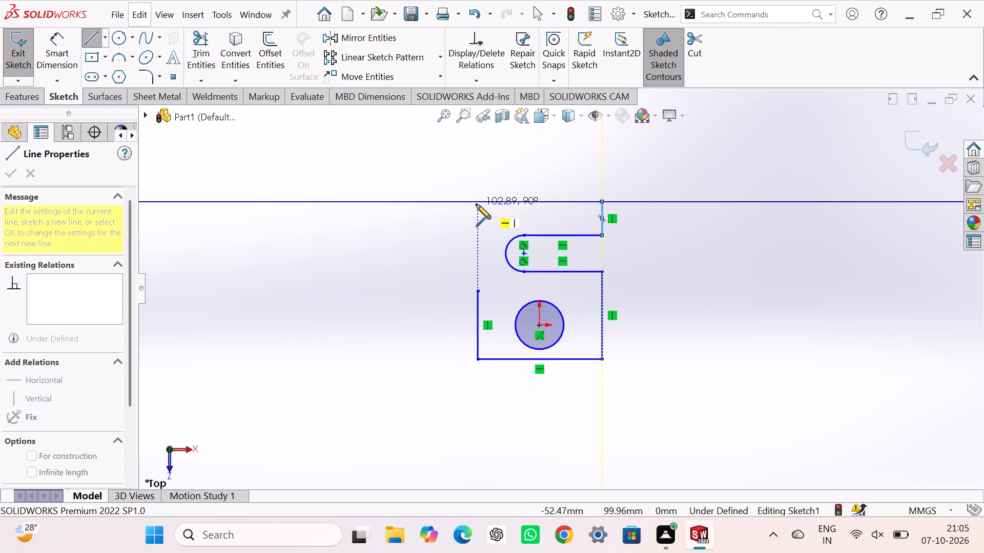
pyautogui.click(478, 201)
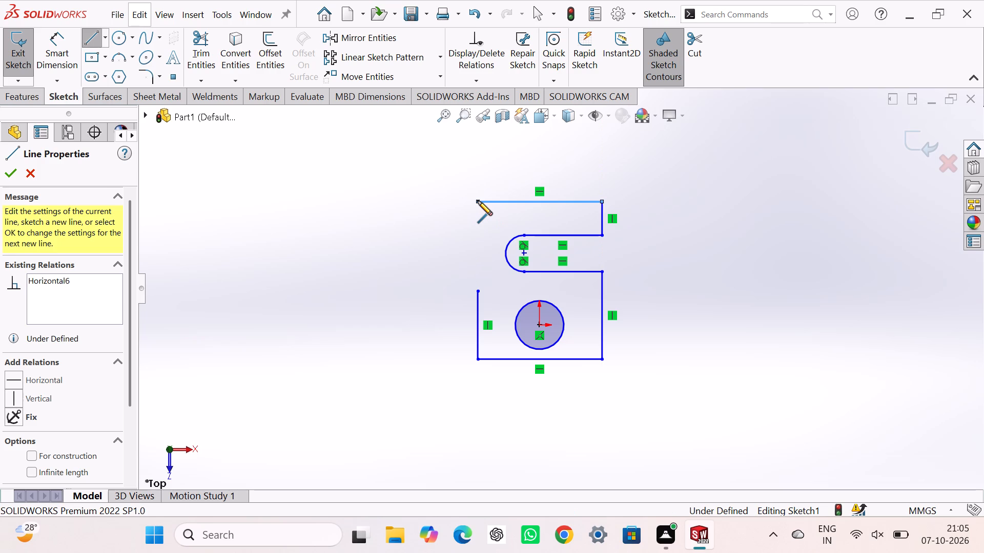
pyautogui.press('Escape')
# Replace the short left side line with a full-height vertical line of about 130 mm that closes the outline.
pyautogui.click(477, 315)
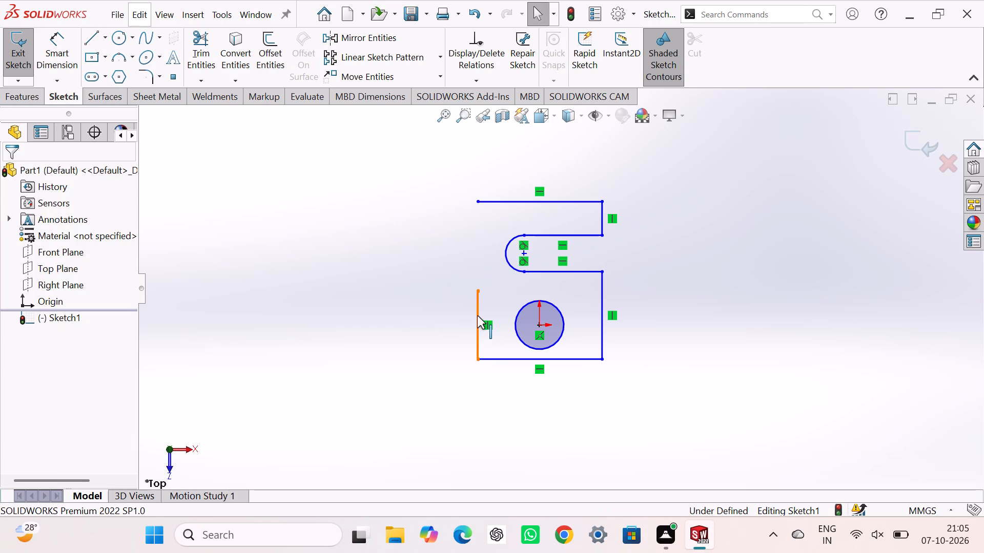
pyautogui.press('Delete')
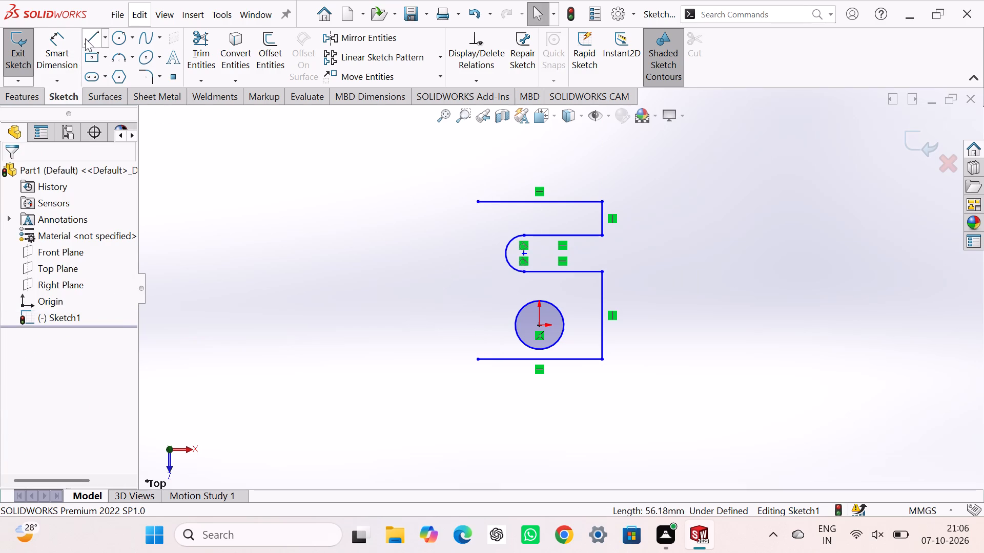
pyautogui.click(86, 37)
pyautogui.click(477, 203)
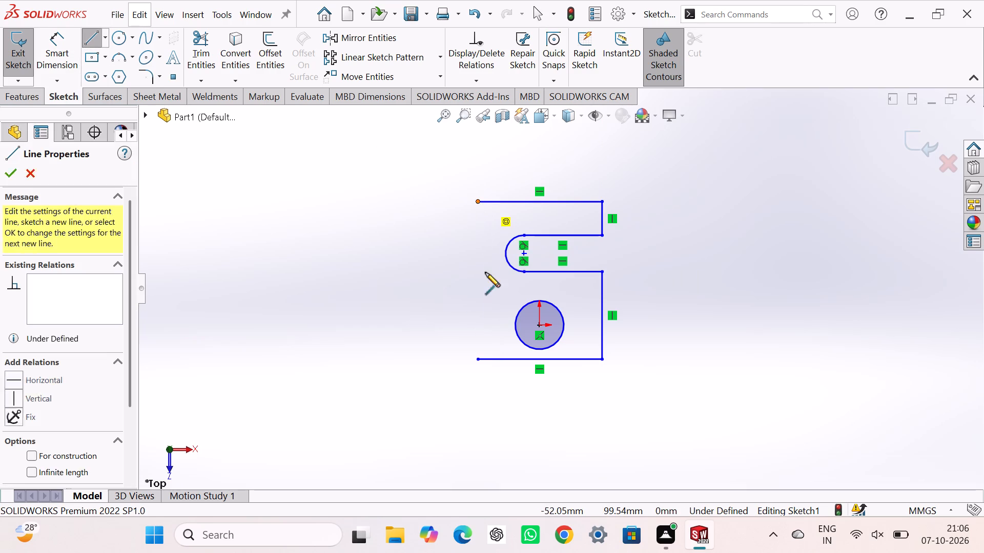
pyautogui.click(478, 358)
pyautogui.rightClick(371, 255)
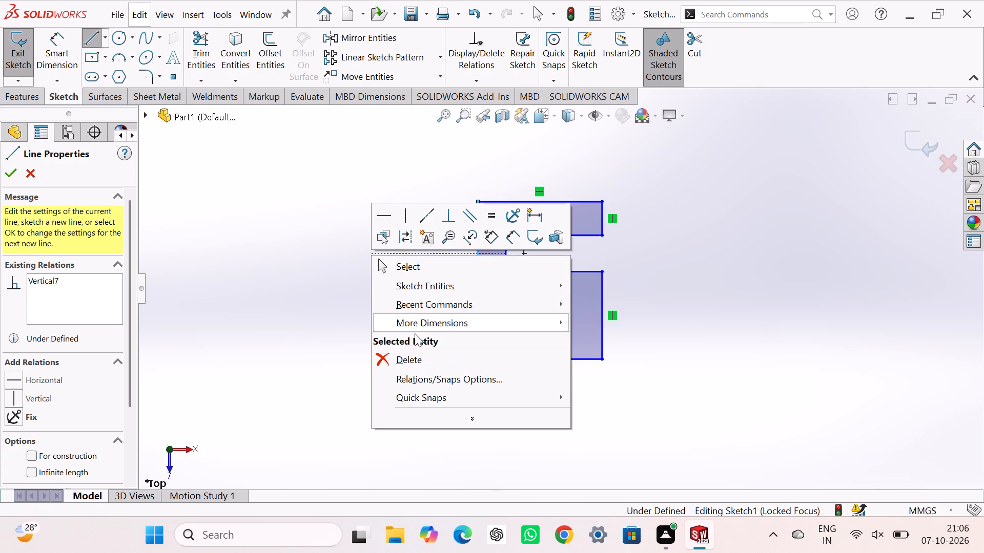
pyautogui.click(405, 269)
pyautogui.click(370, 266)
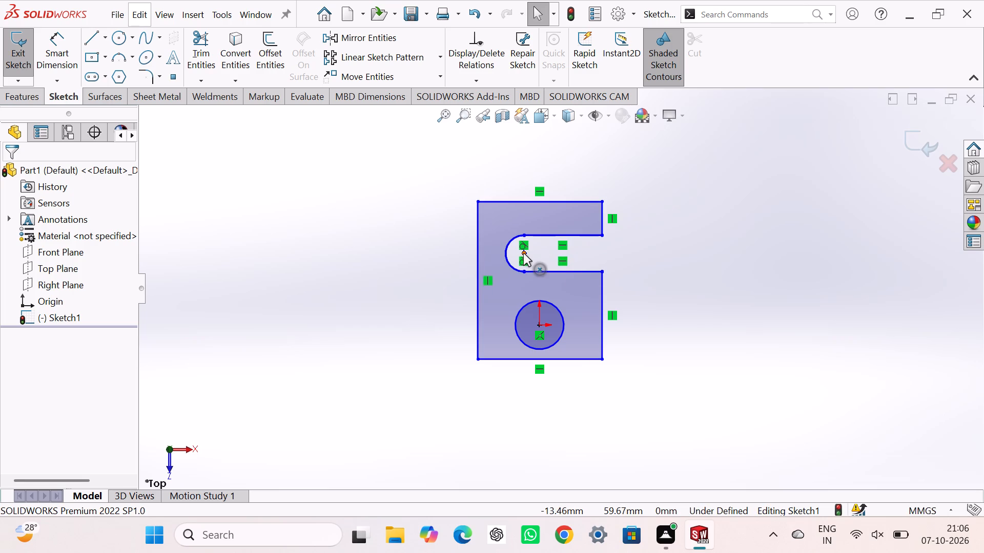
# Draw a vertical centerline about 148 mm long from the origin up past the outline's top edge.
pyautogui.click(105, 40)
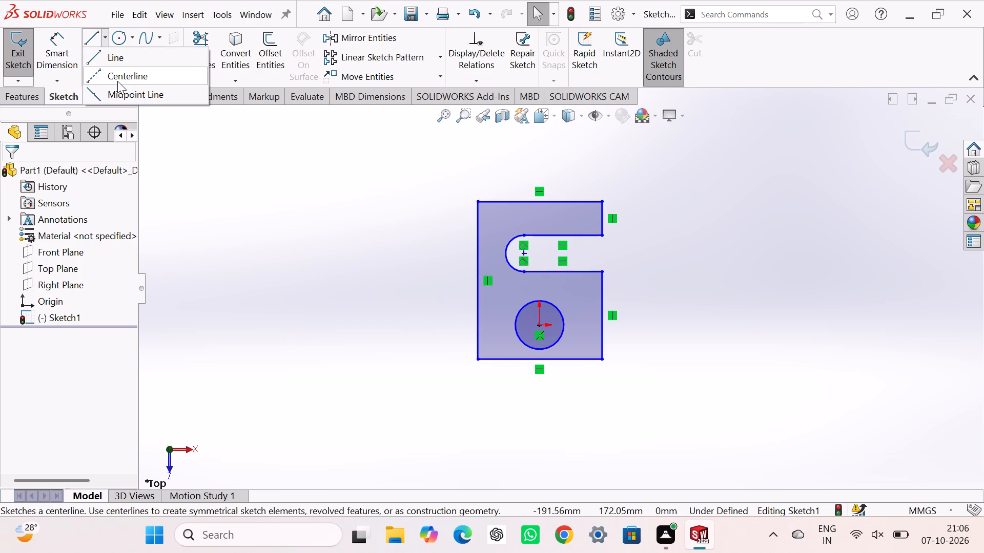
pyautogui.click(117, 81)
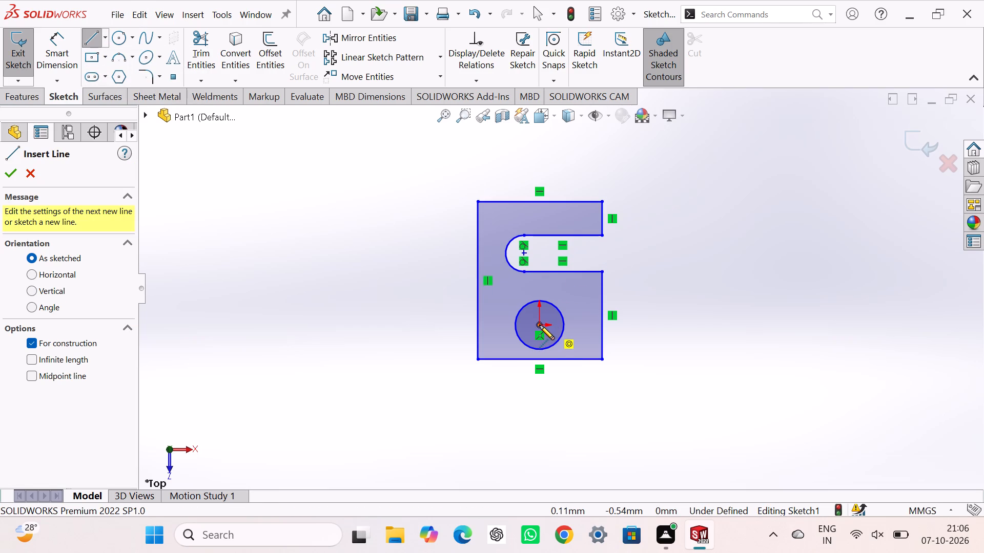
pyautogui.moveTo(540, 325); pyautogui.dragTo(540, 314)
pyautogui.click(541, 146)
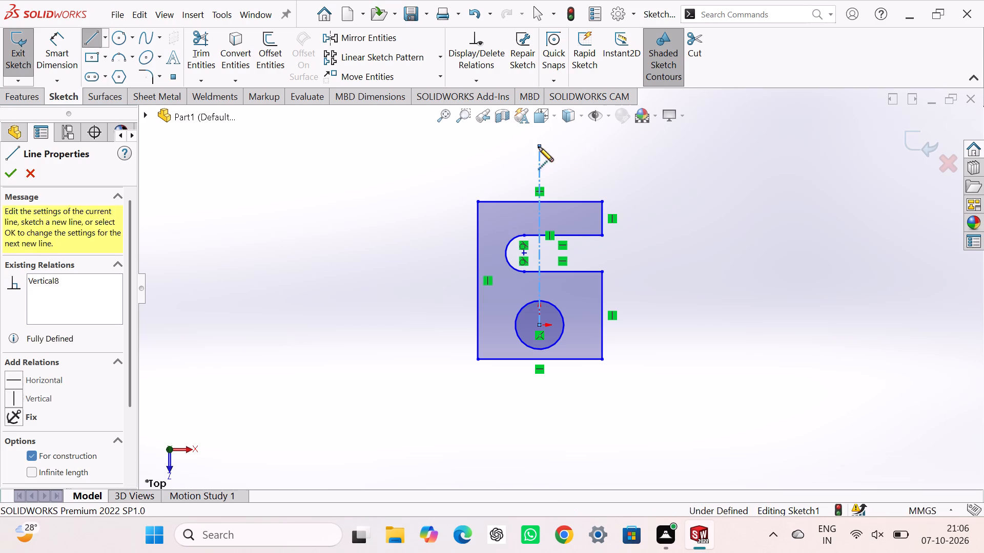
pyautogui.rightClick(350, 157)
pyautogui.click(372, 166)
pyautogui.click(365, 169)
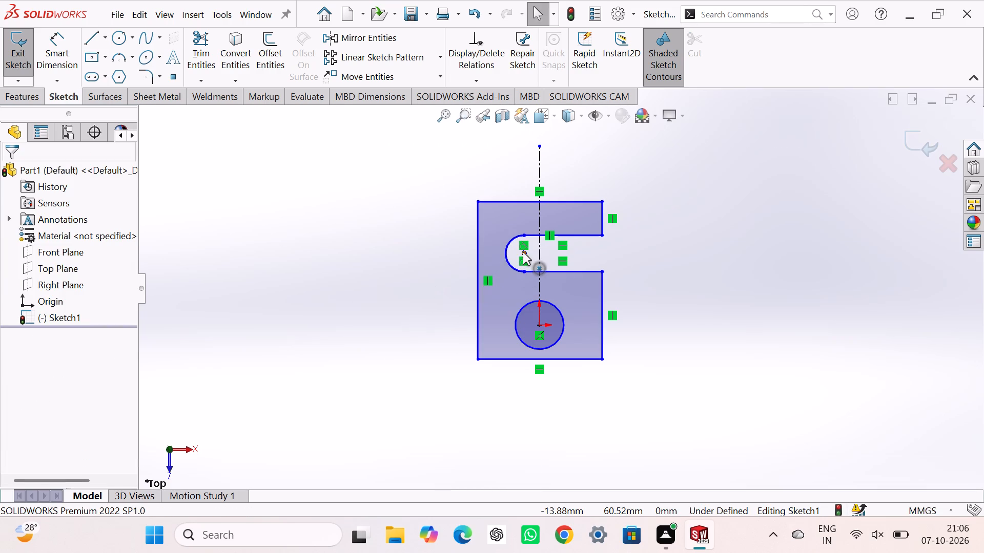
# Make the centre point of the slot's arc coincident with the vertical centerline.
pyautogui.click(523, 252)
pyautogui.keyDown('ctrl'); pyautogui.click(538, 246); pyautogui.keyUp('ctrl')
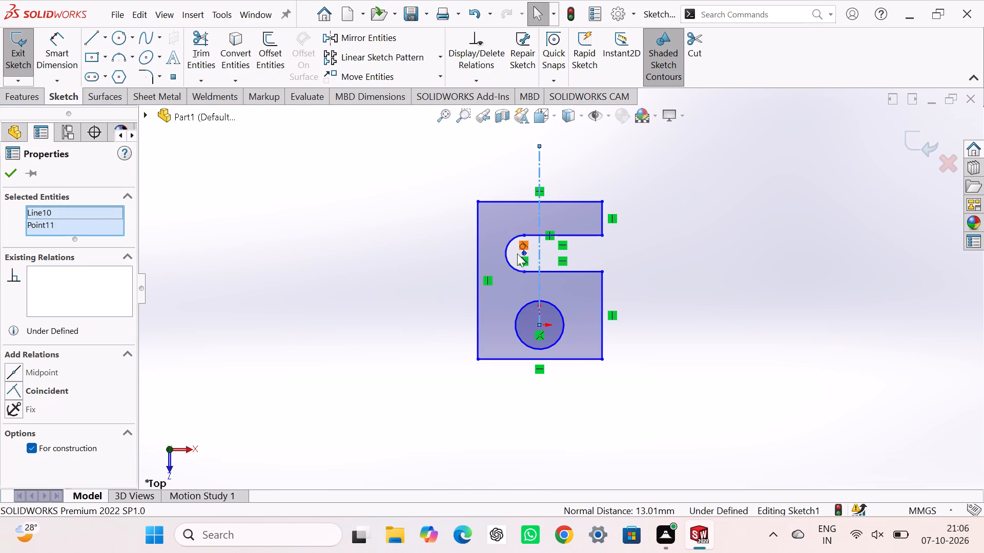
pyautogui.click(22, 388)
pyautogui.click(302, 277)
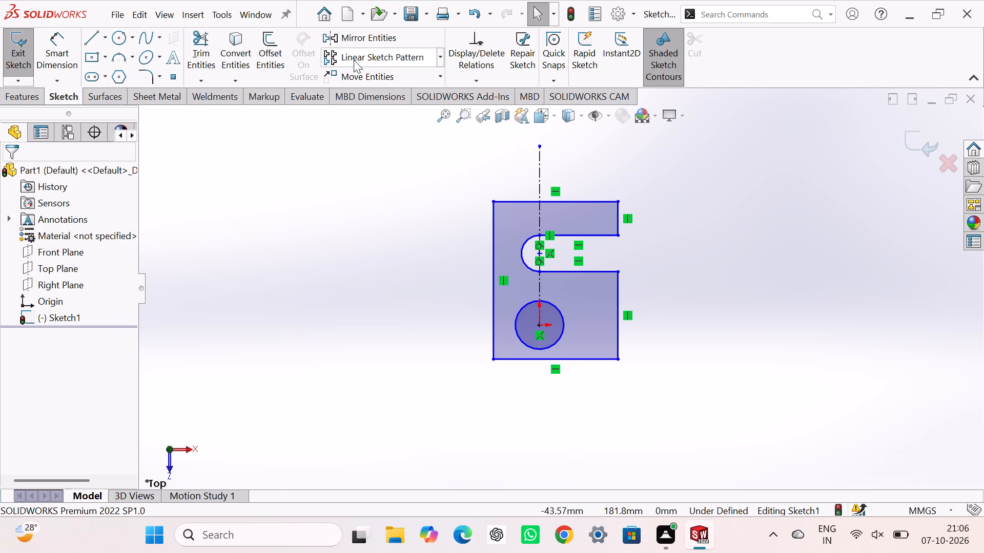
pyautogui.click(368, 194)
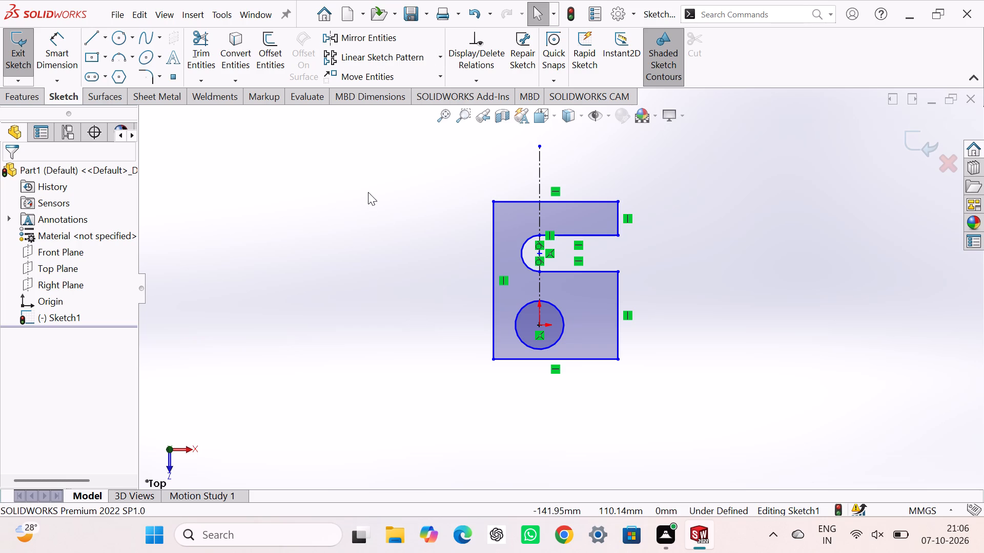
# Make the left side line and the lower right side line symmetric about the vertical centerline.
pyautogui.click(493, 247)
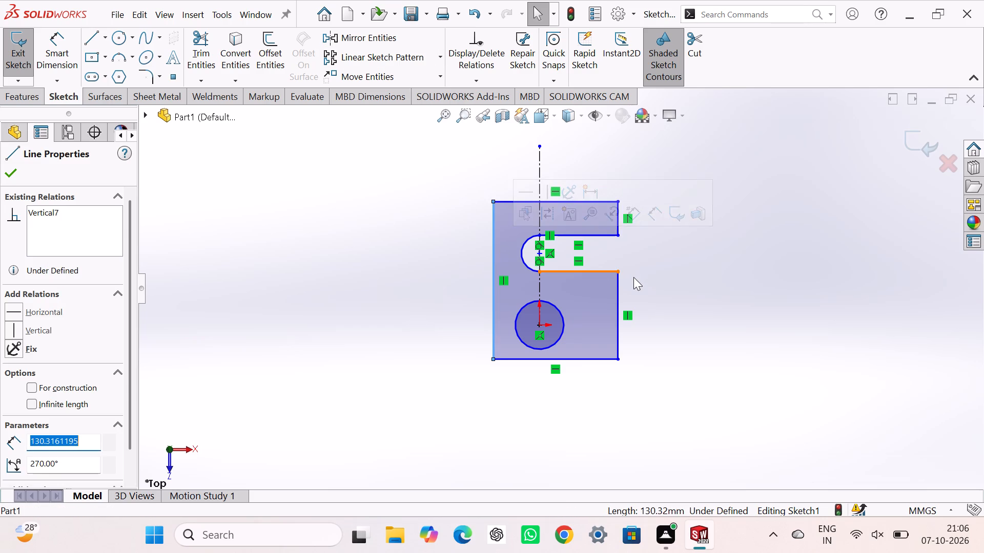
pyautogui.keyDown('ctrl'); pyautogui.click(618, 290); pyautogui.keyUp('ctrl')
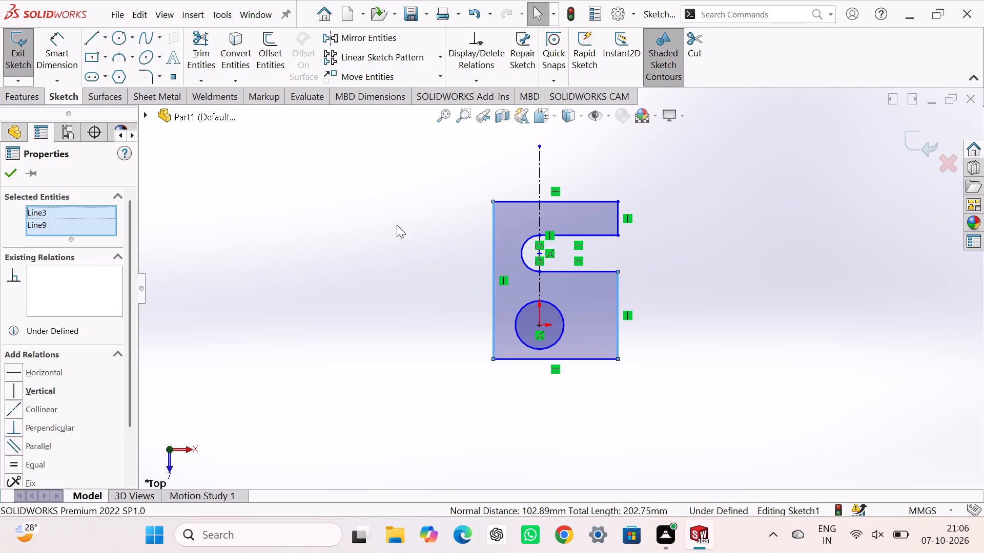
pyautogui.keyDown('ctrl'); pyautogui.click(539, 175); pyautogui.keyUp('ctrl')
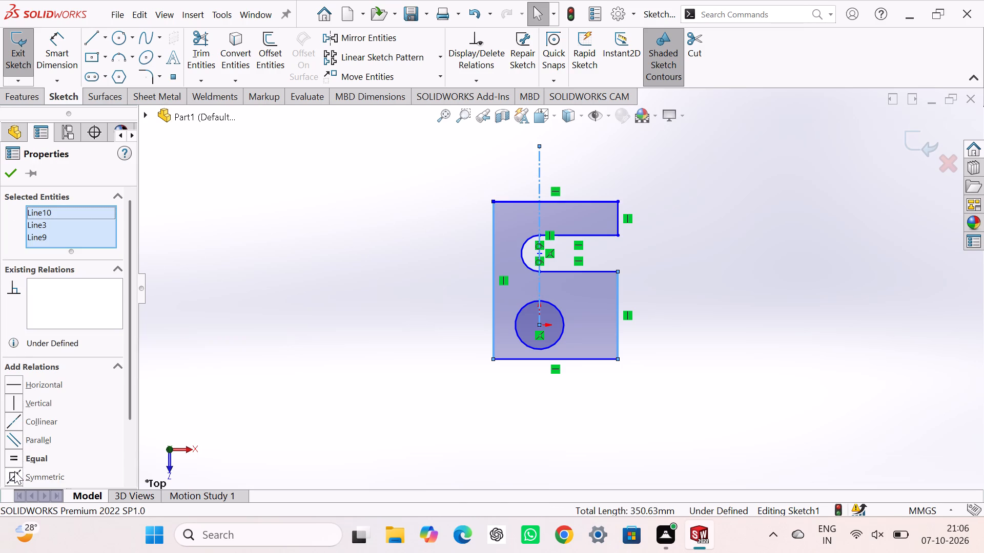
pyautogui.click(14, 472)
pyautogui.click(244, 363)
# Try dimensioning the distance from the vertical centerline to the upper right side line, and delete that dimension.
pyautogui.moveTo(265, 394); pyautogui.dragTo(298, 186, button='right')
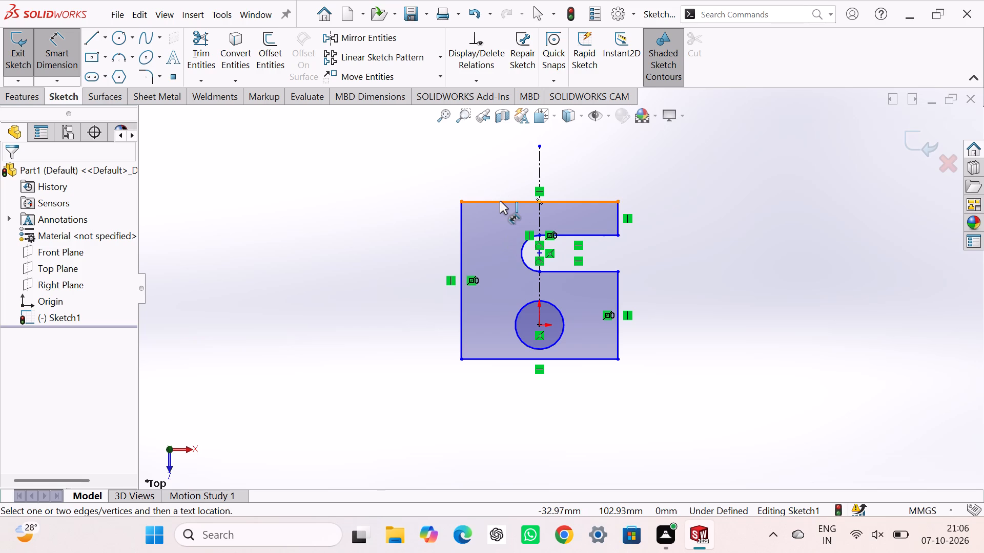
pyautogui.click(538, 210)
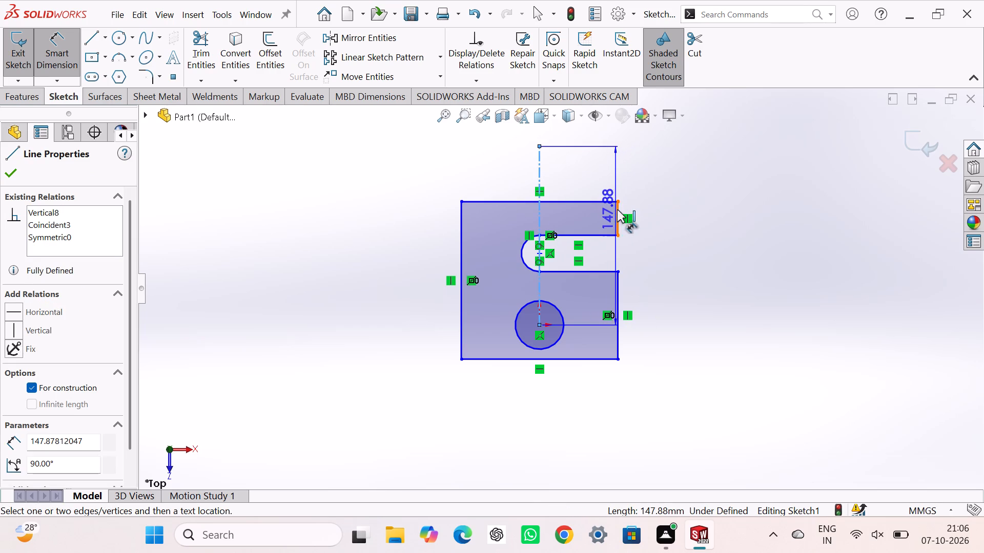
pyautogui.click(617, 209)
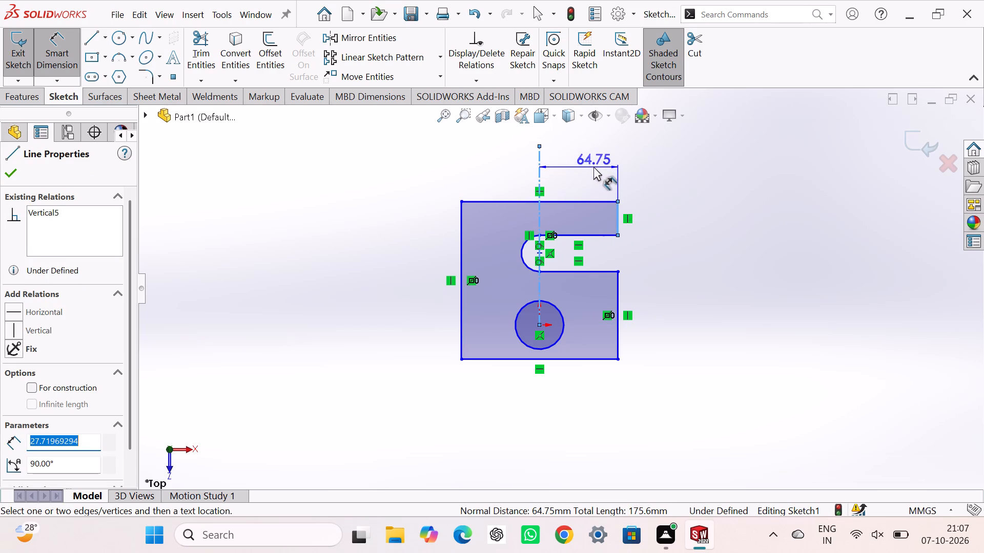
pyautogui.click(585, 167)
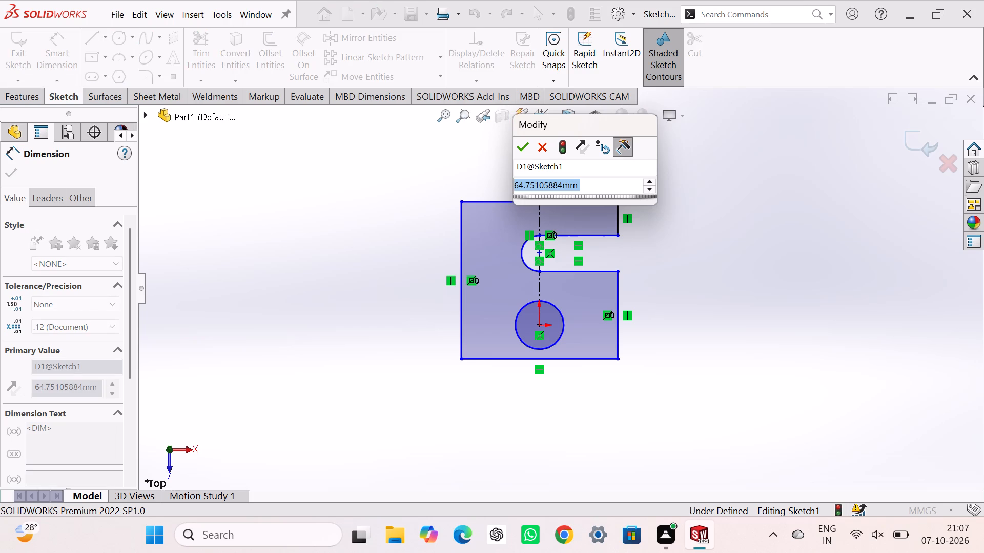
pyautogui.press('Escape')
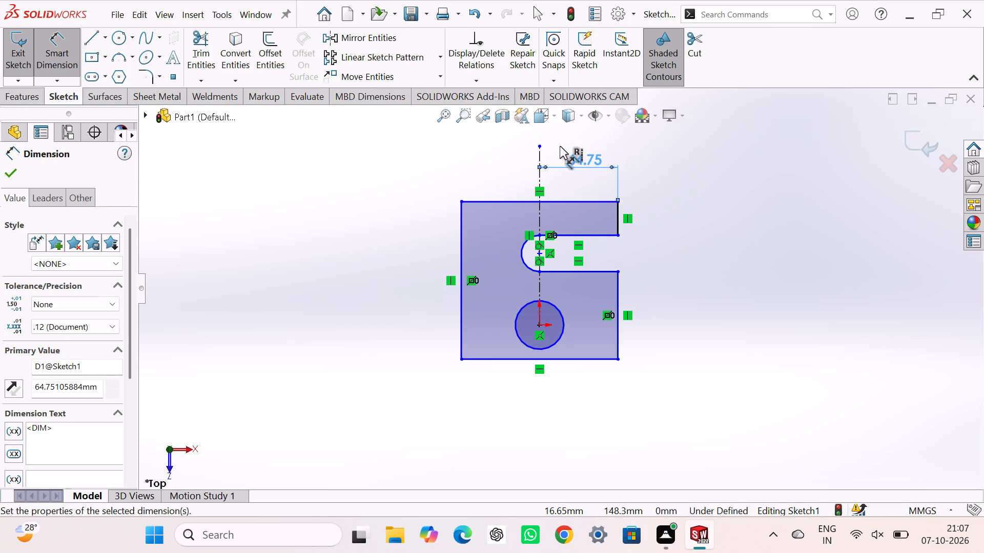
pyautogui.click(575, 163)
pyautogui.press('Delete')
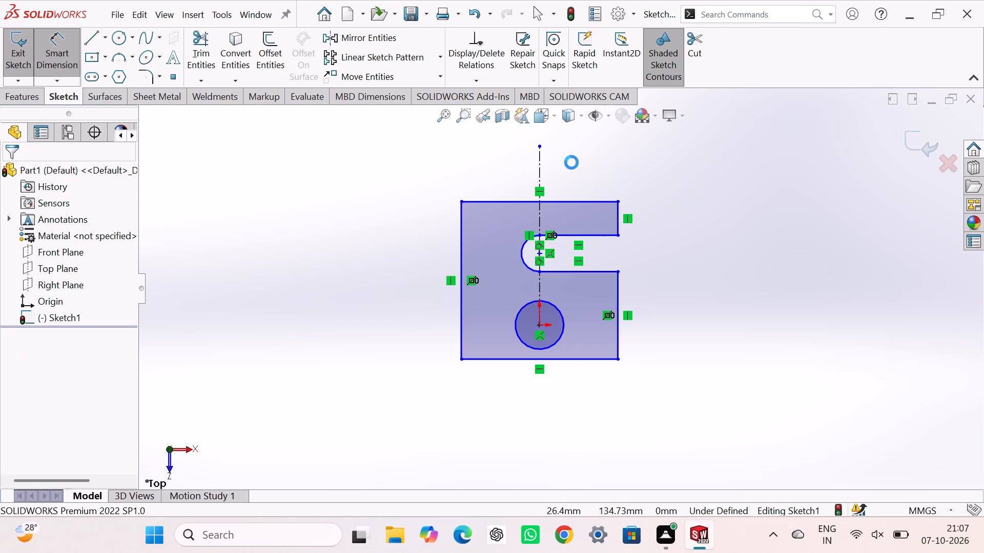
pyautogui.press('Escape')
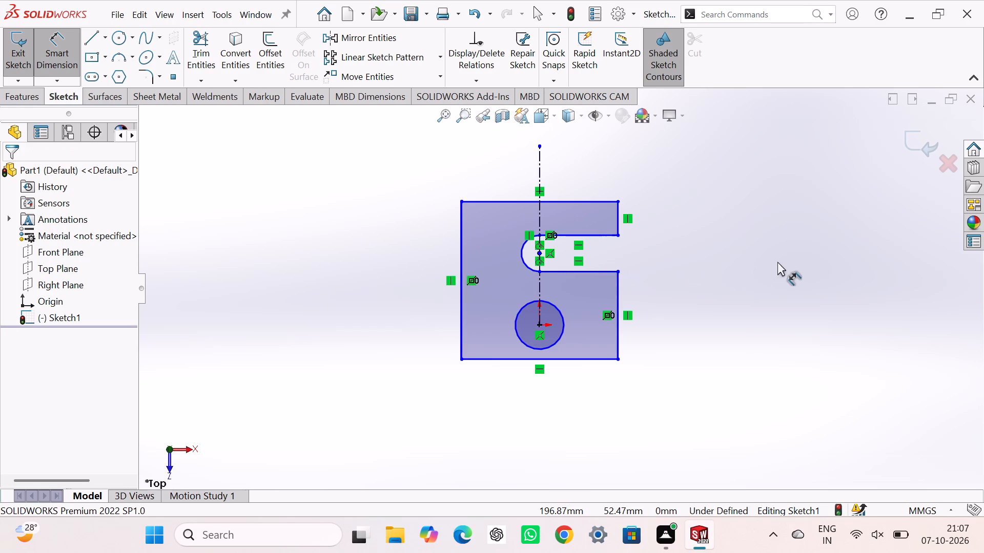
# Undo the recent edits back through the side lines' symmetric relation and the slot arc centre's coincident relation to the centerline.
pyautogui.hotkey('ctrl', 'z')
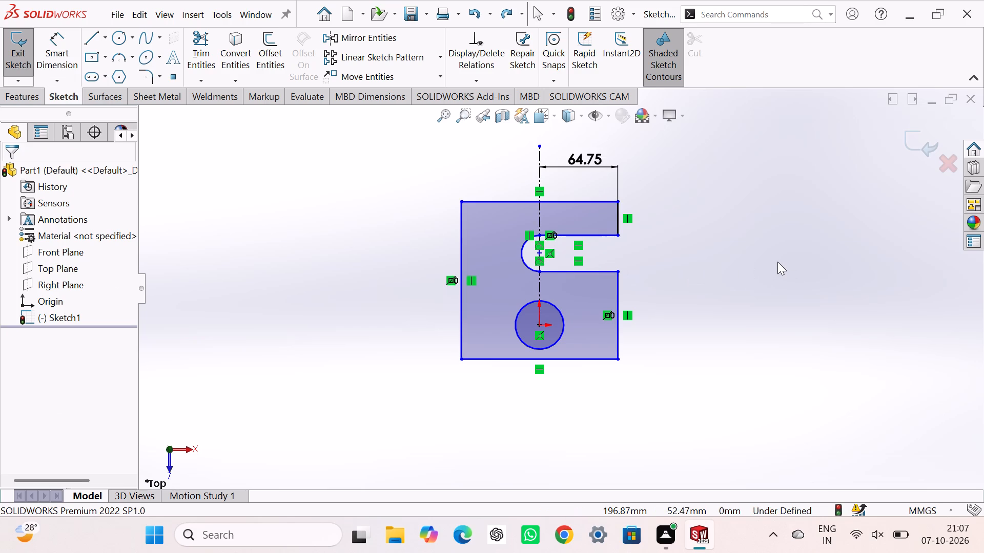
pyautogui.hotkey('ctrl', 'z')
pyautogui.hotkey('ctrl', 'z')
pyautogui.hotkey('ctrl', 'z')
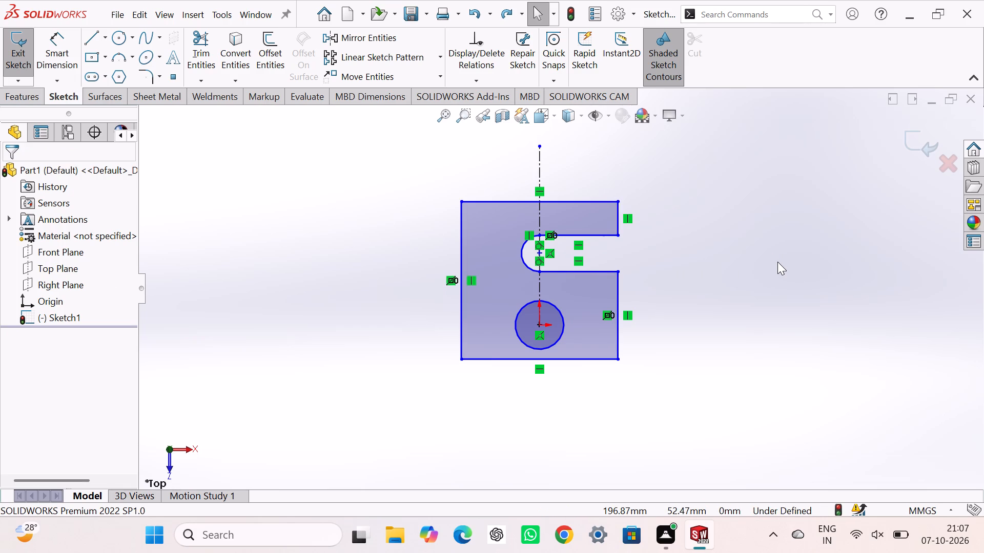
pyautogui.hotkey('ctrl', 'z')
pyautogui.hotkey('ctrl', 'z')
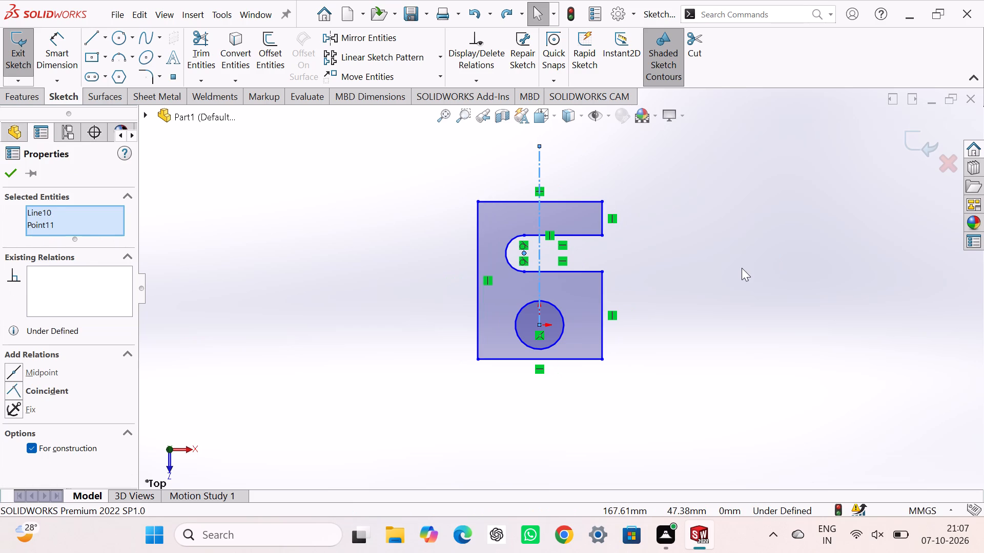
pyautogui.click(742, 268)
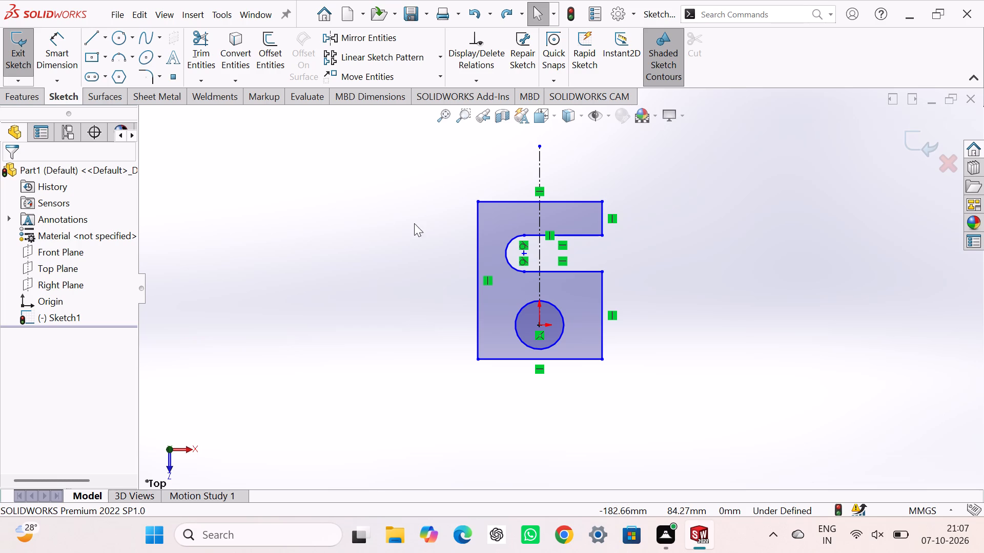
# Dimension the plate's width between the left side line and the upper right side line as 38.1 mm.
pyautogui.moveTo(774, 323); pyautogui.dragTo(781, 233, button='right')
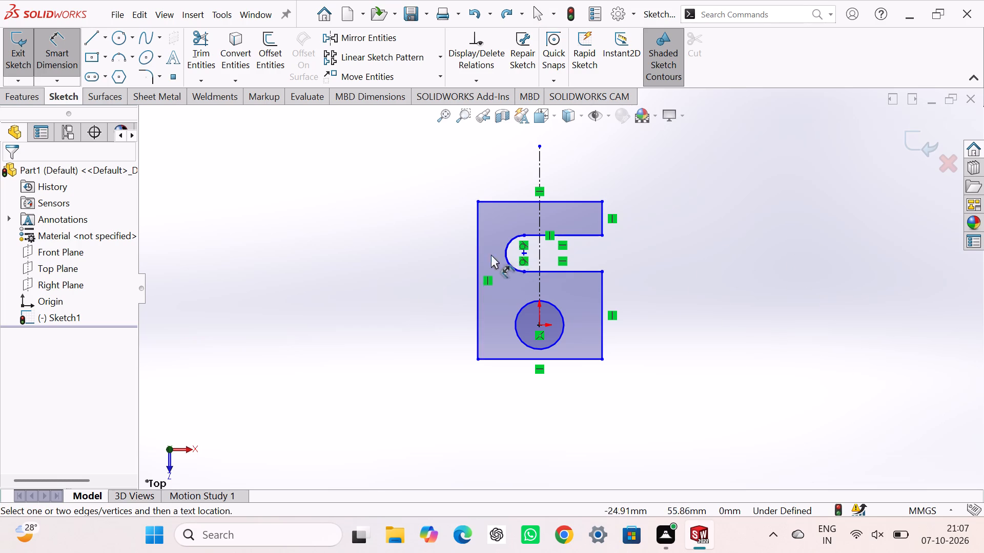
pyautogui.click(477, 248)
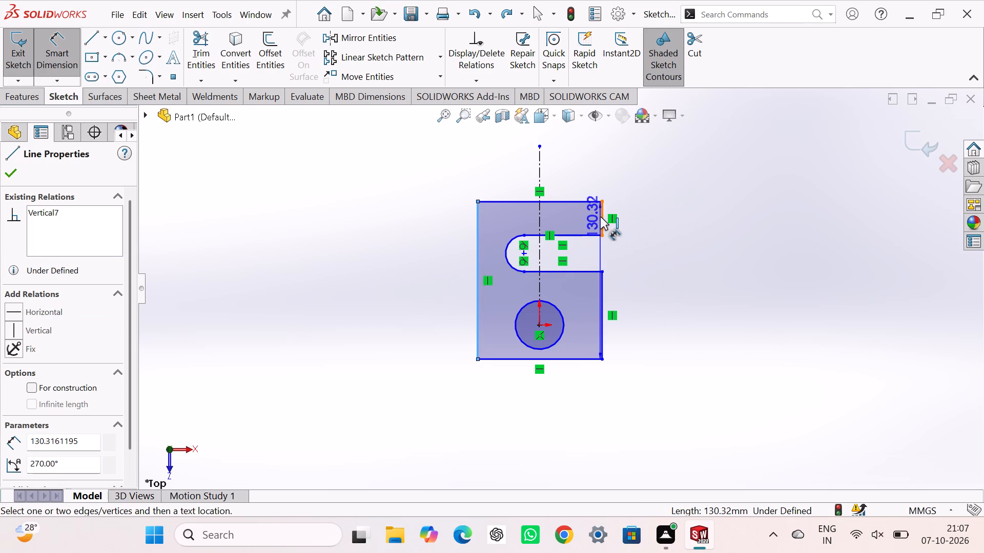
pyautogui.click(601, 217)
pyautogui.click(548, 165)
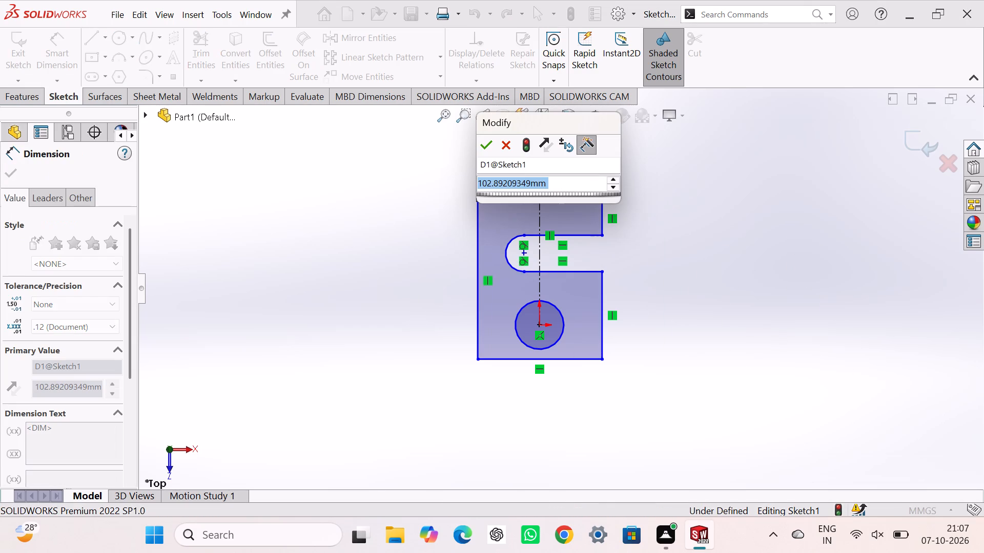
pyautogui.press('3')
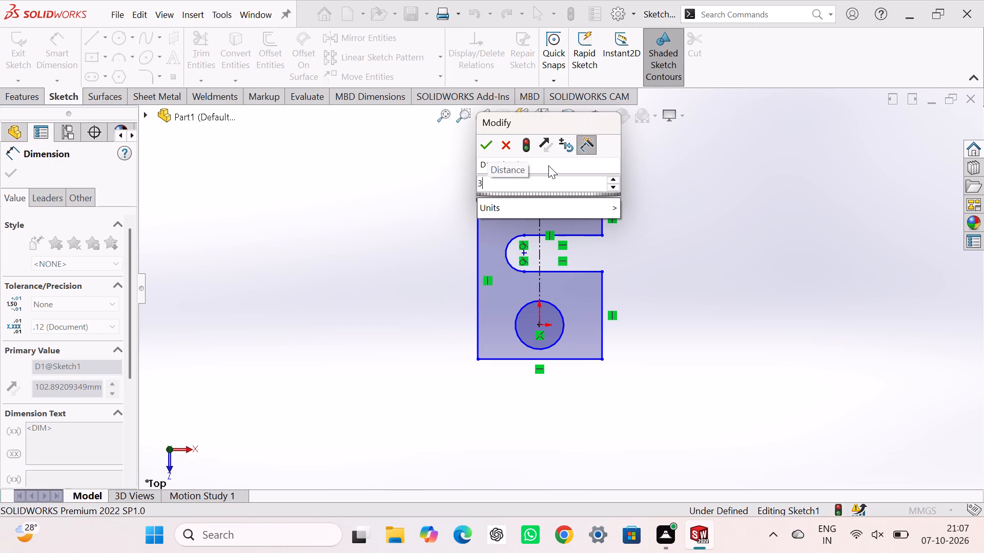
pyautogui.press('8')
pyautogui.write('.1')
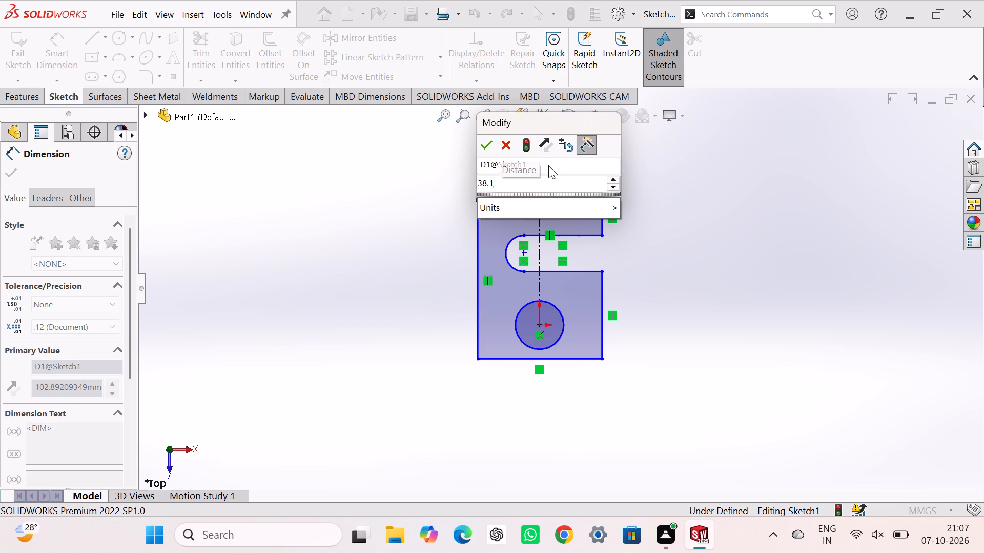
pyautogui.press('Return')
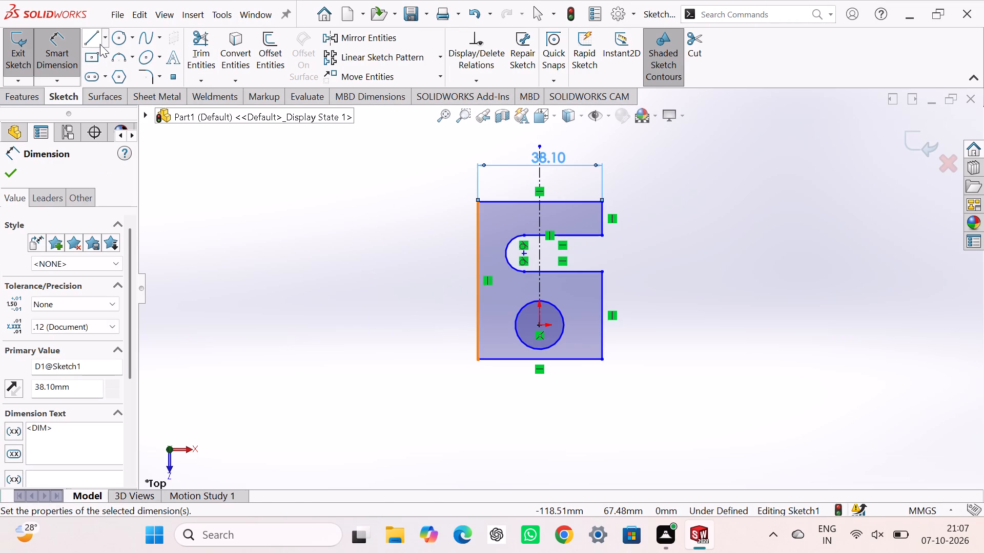
pyautogui.press('Escape')
pyautogui.press('Escape')
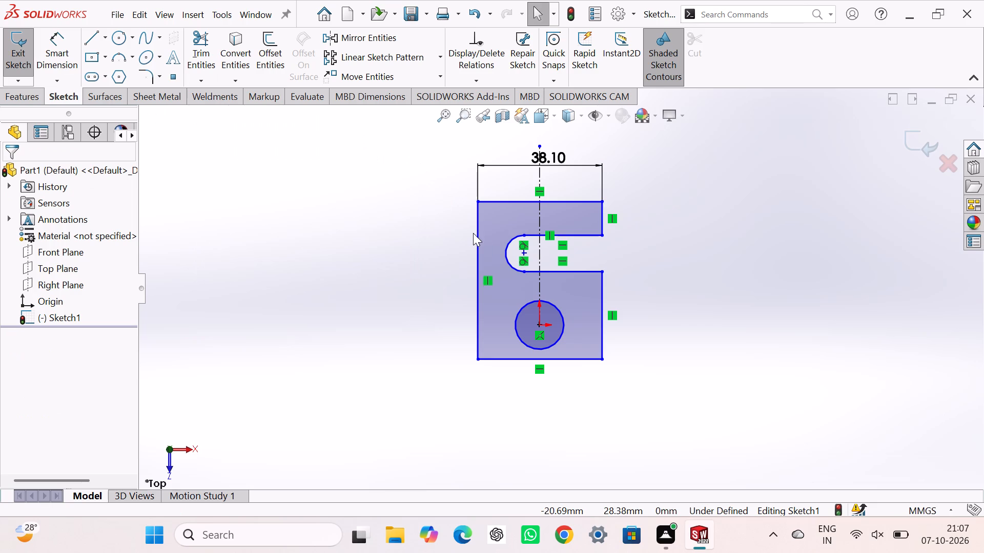
# Make the left side line and the lower right side line symmetric about the vertical centerline.
pyautogui.click(479, 235)
pyautogui.keyDown('ctrl'); pyautogui.click(602, 285); pyautogui.keyUp('ctrl')
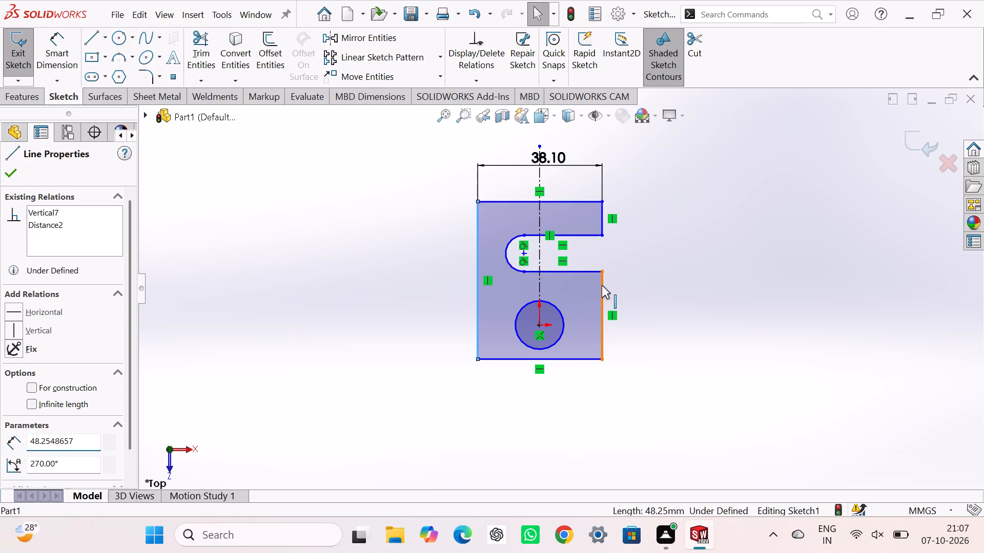
pyautogui.keyDown('ctrl'); pyautogui.click(537, 250); pyautogui.keyUp('ctrl')
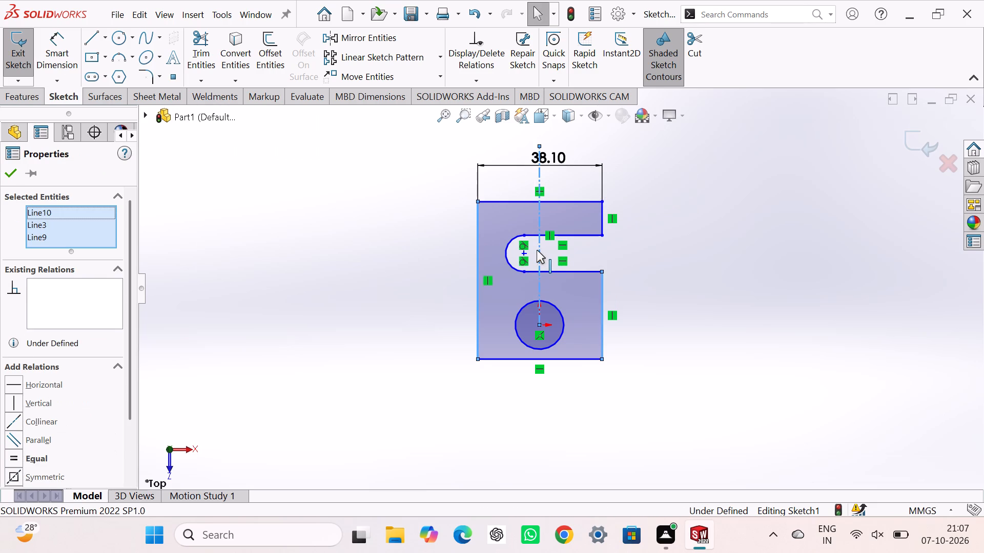
pyautogui.click(12, 476)
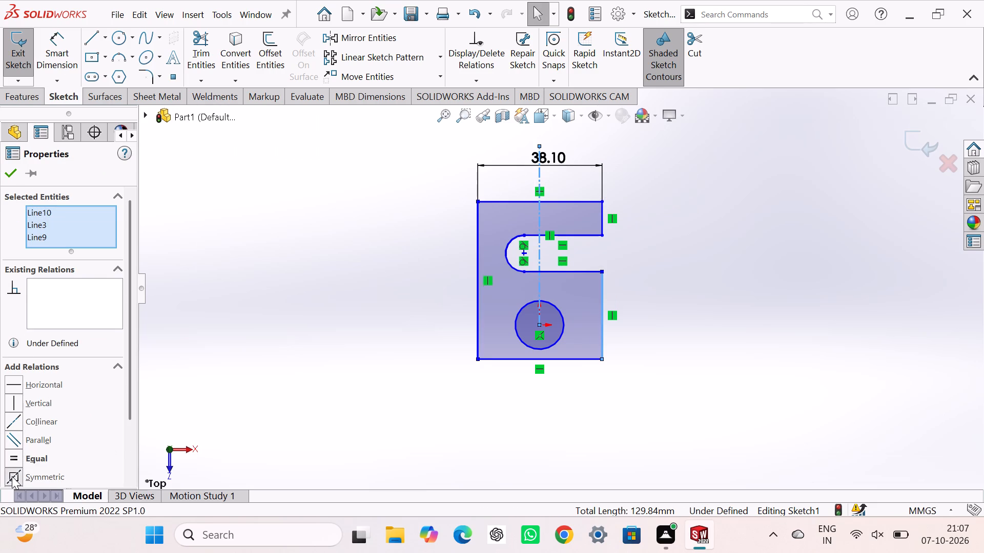
pyautogui.click(258, 366)
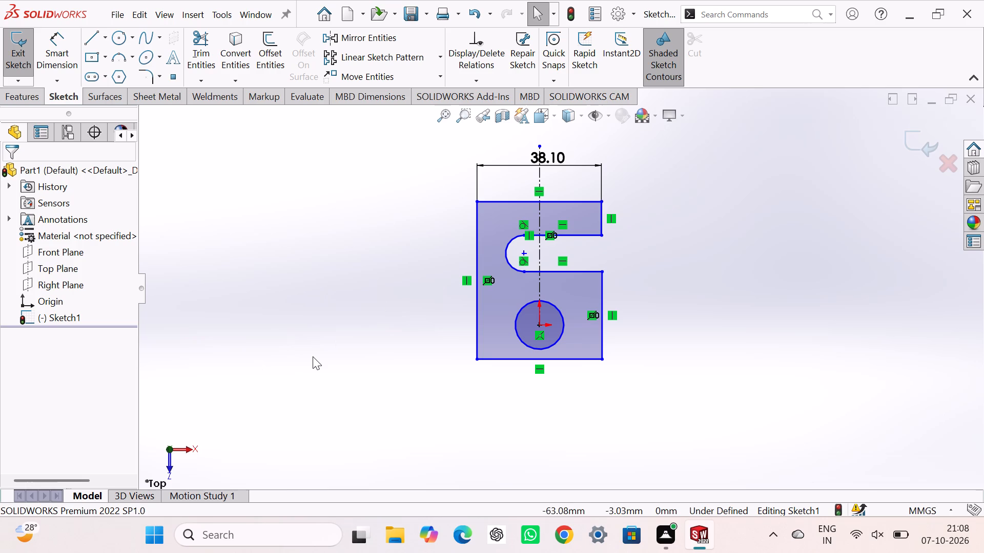
# Add a diameter dimension to the circle at the origin, keeping its drawn size.
pyautogui.moveTo(307, 363); pyautogui.dragTo(326, 221, button='right')
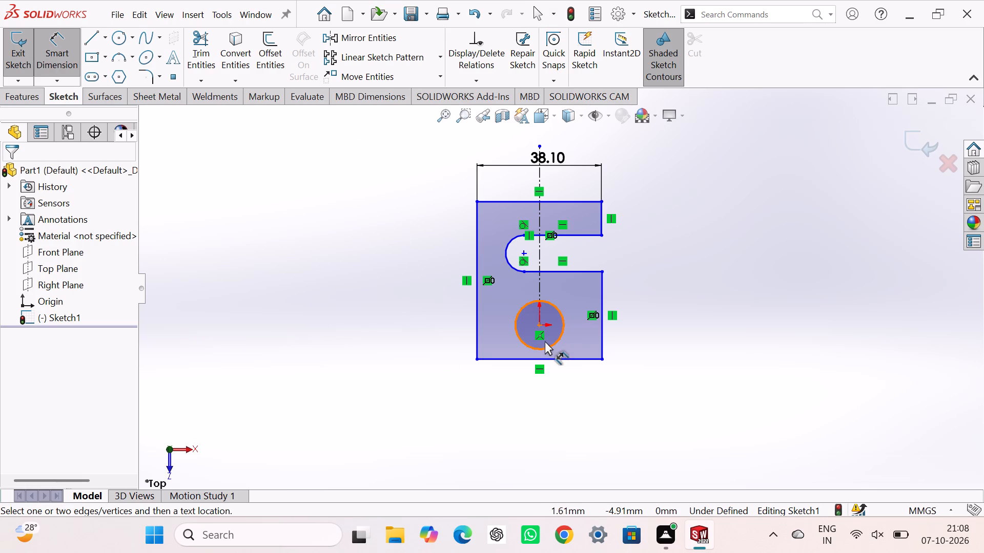
pyautogui.click(548, 344)
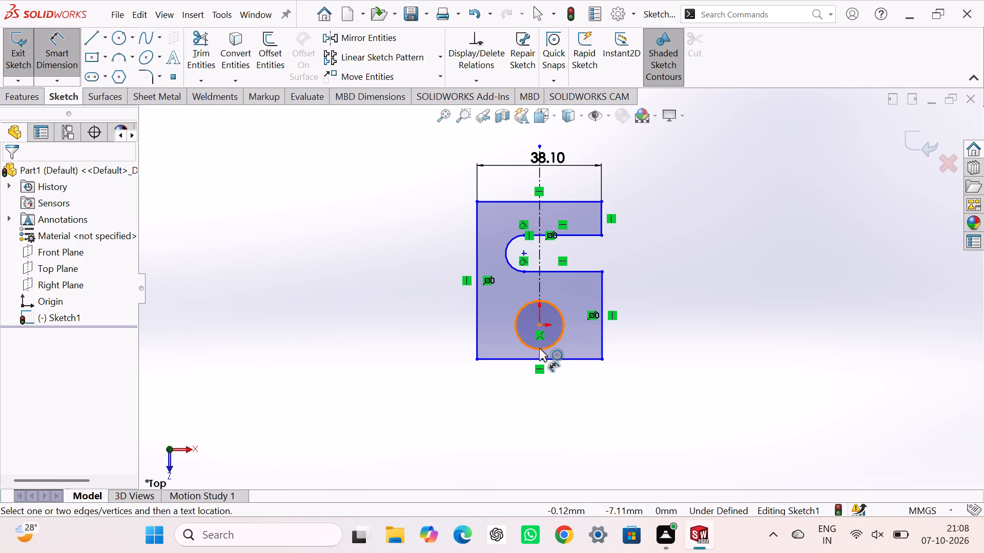
pyautogui.click(539, 348)
pyautogui.click(353, 349)
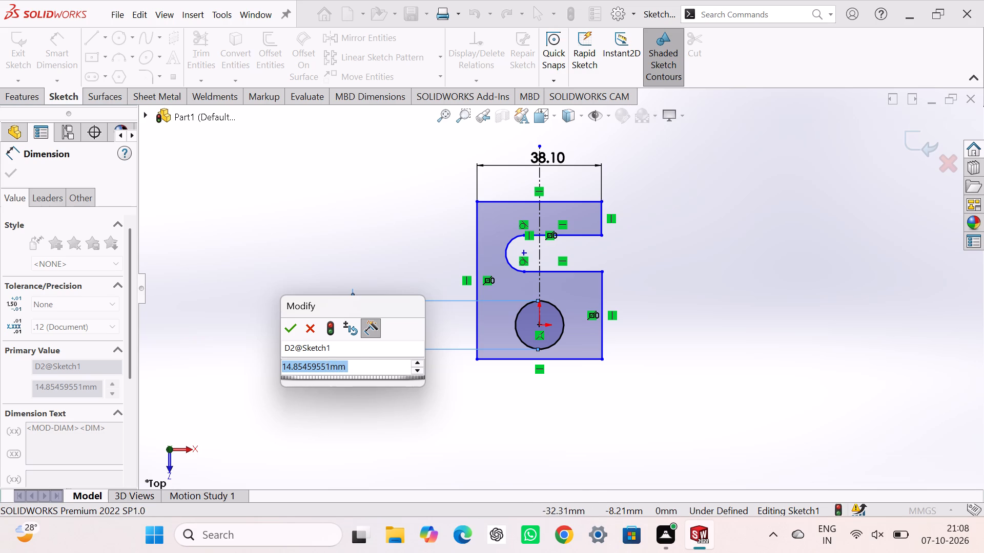
pyautogui.click(284, 330)
pyautogui.click(375, 308)
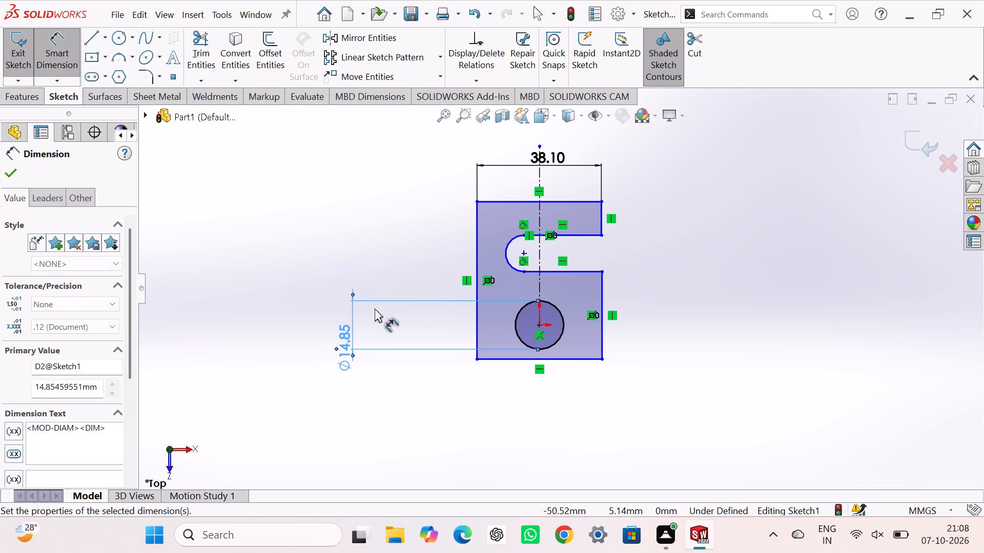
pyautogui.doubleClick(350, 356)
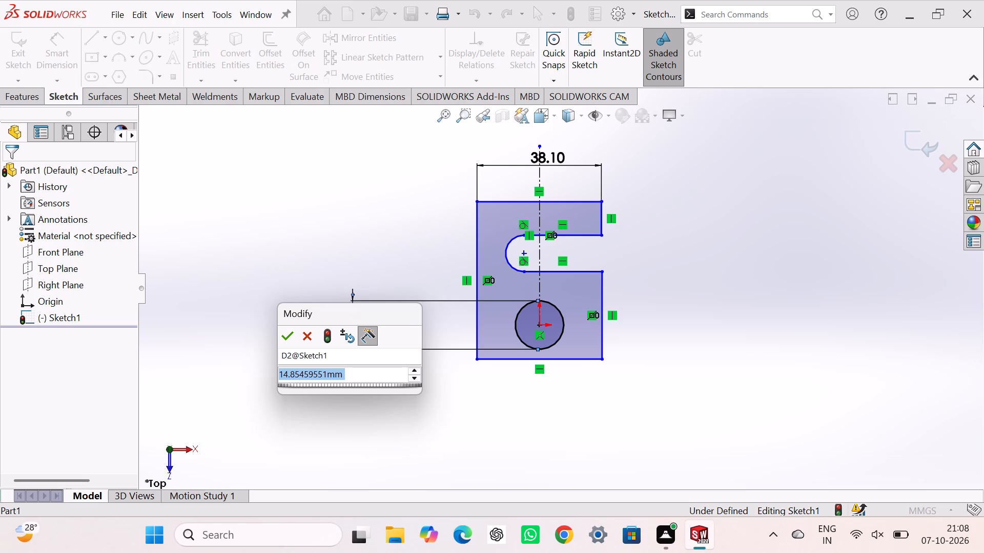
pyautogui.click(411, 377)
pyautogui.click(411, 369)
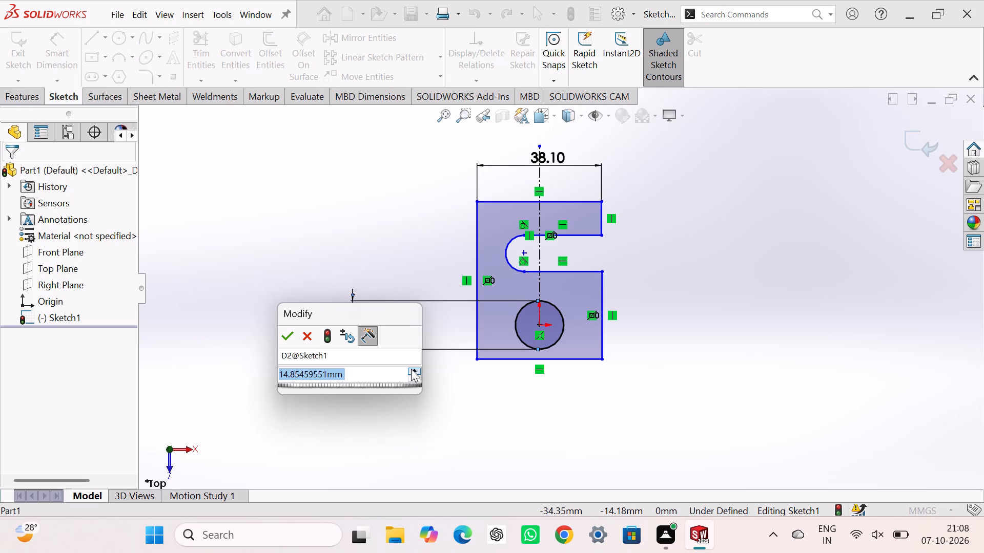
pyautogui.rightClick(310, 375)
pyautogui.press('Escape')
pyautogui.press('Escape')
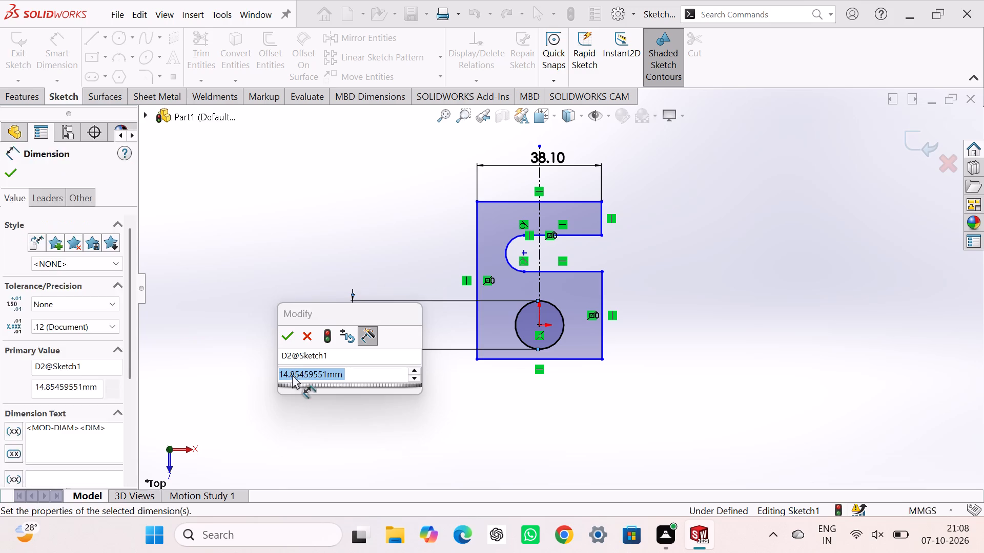
# Display the circle's dimension as a radius and set it to 7.874 mm.
pyautogui.rightClick(342, 349)
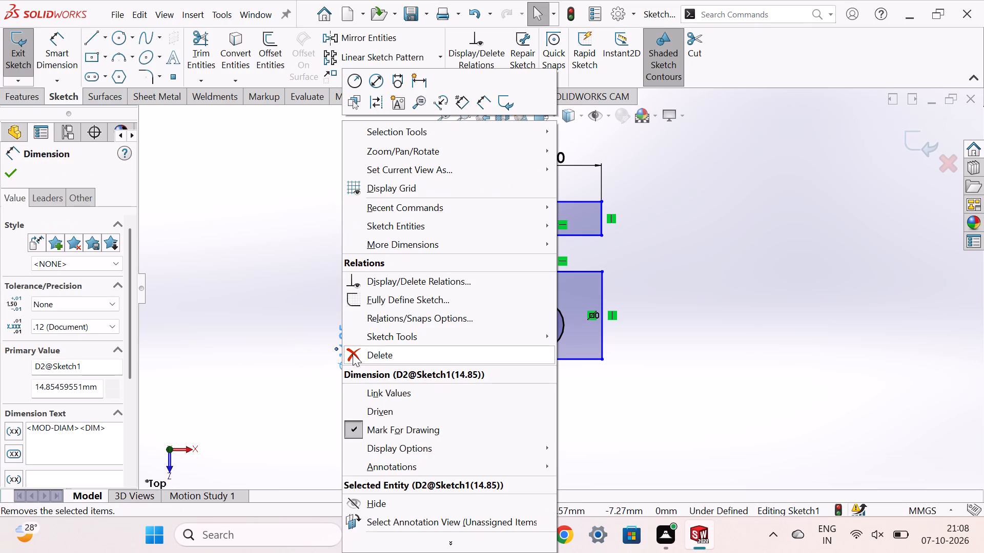
pyautogui.click(356, 82)
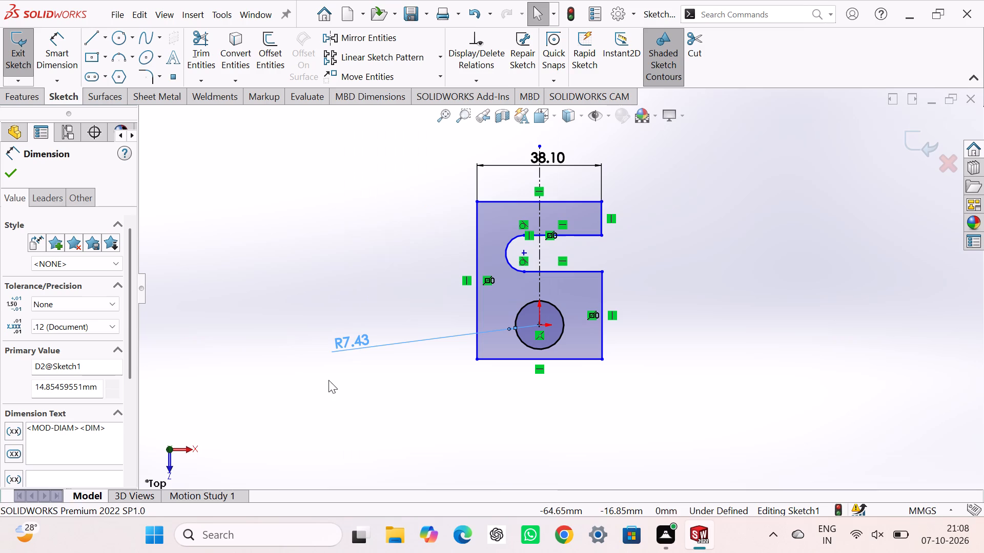
pyautogui.doubleClick(347, 346)
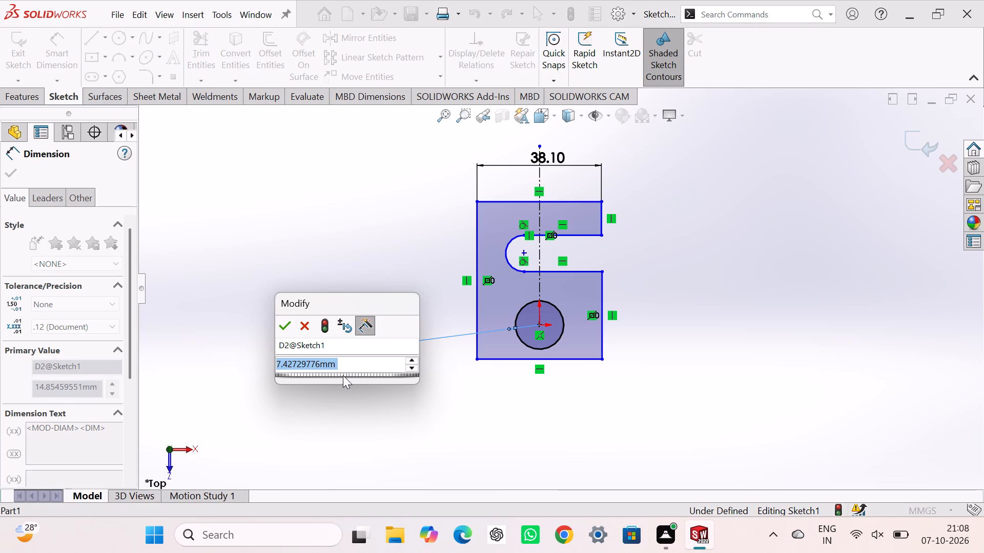
pyautogui.write('7.')
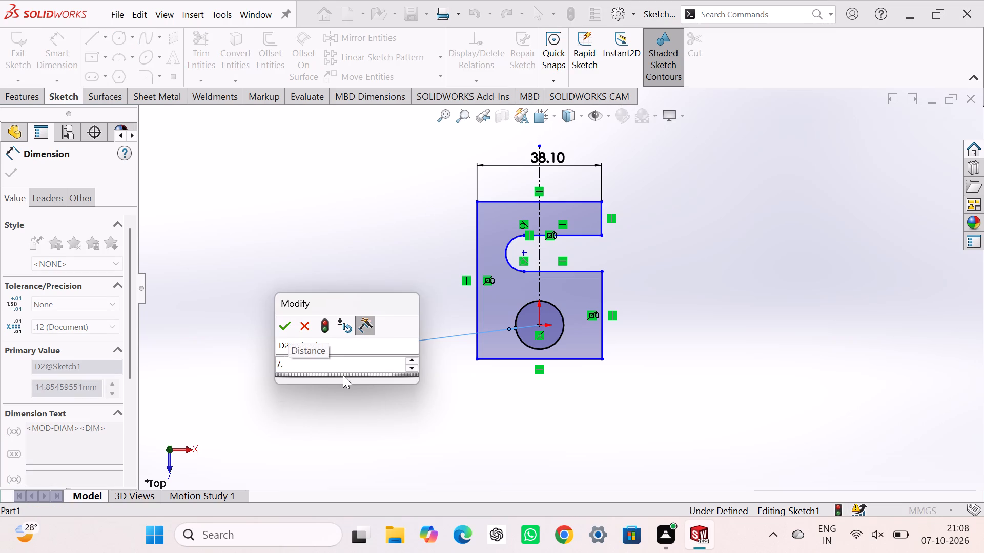
pyautogui.write('87')
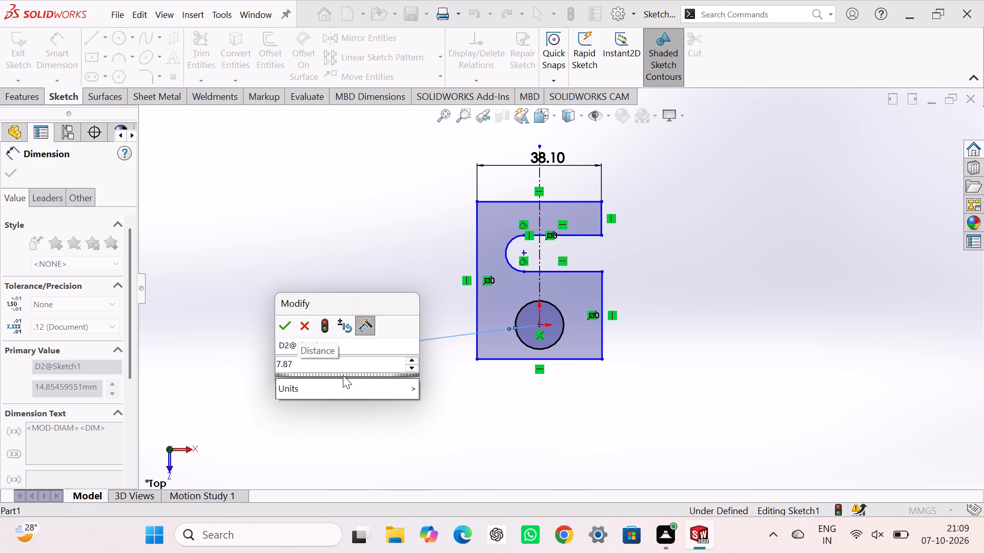
pyautogui.press('4')
pyautogui.press('Return')
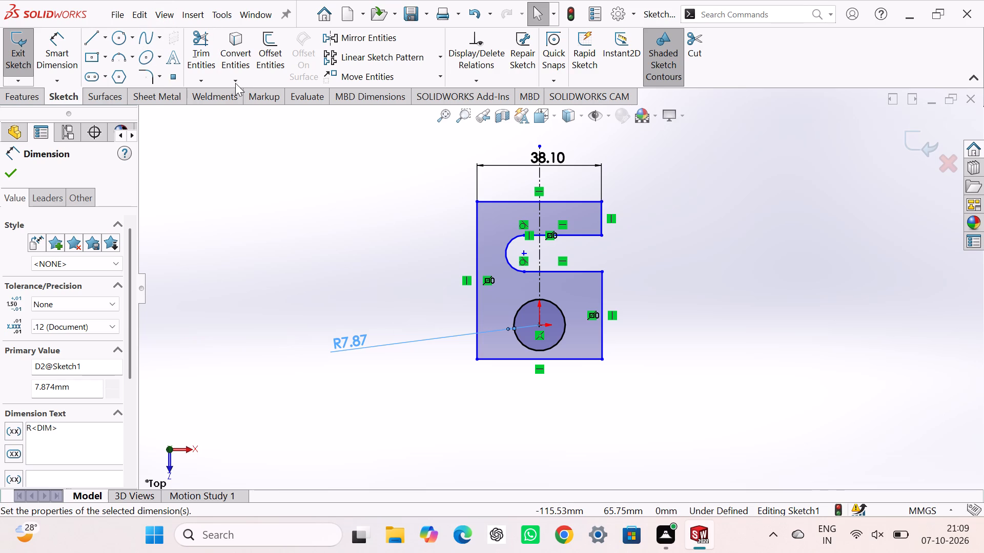
# Fillet the plate's lower-left corner, between the left side line and the bottom line, with a 15.748 mm radius.
pyautogui.click(145, 73)
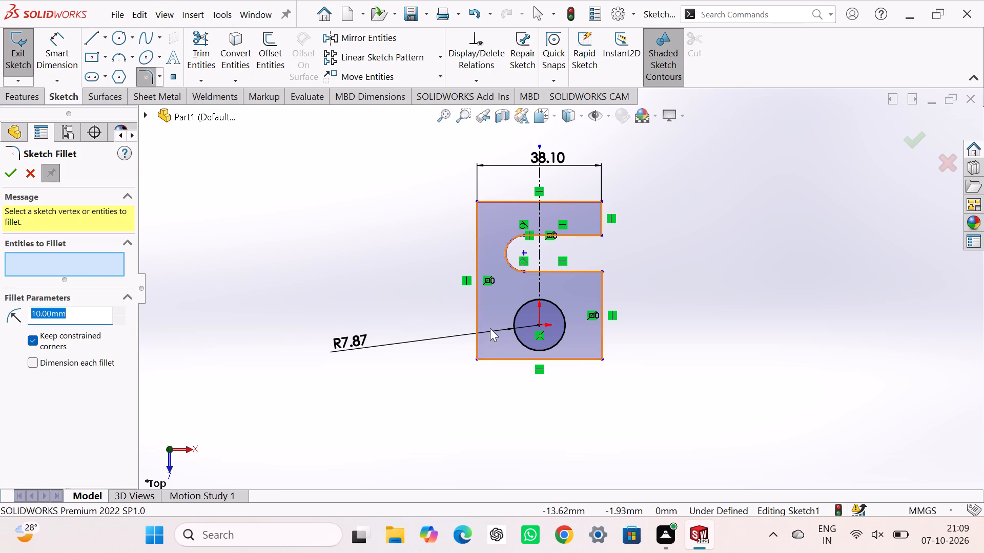
pyautogui.click(476, 308)
pyautogui.click(498, 357)
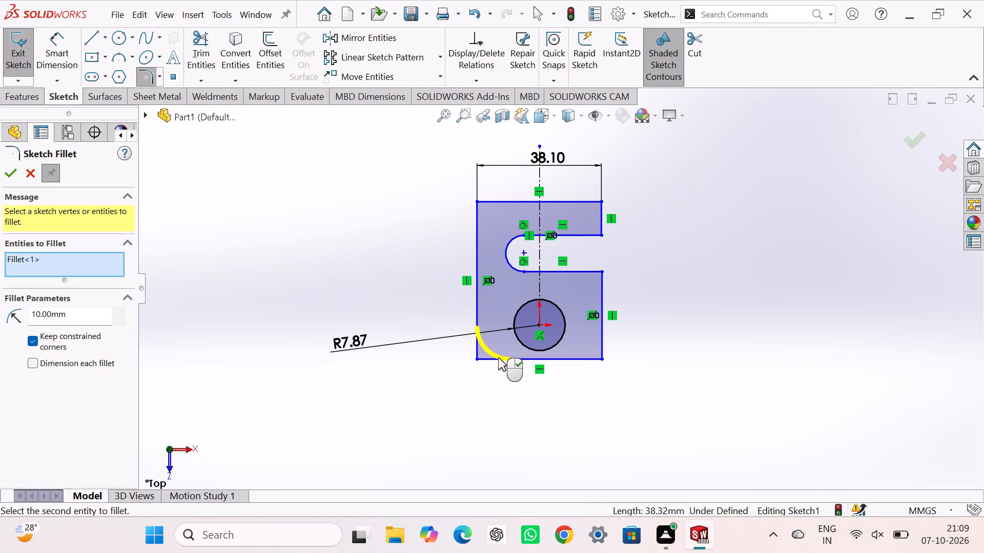
pyautogui.doubleClick(90, 318)
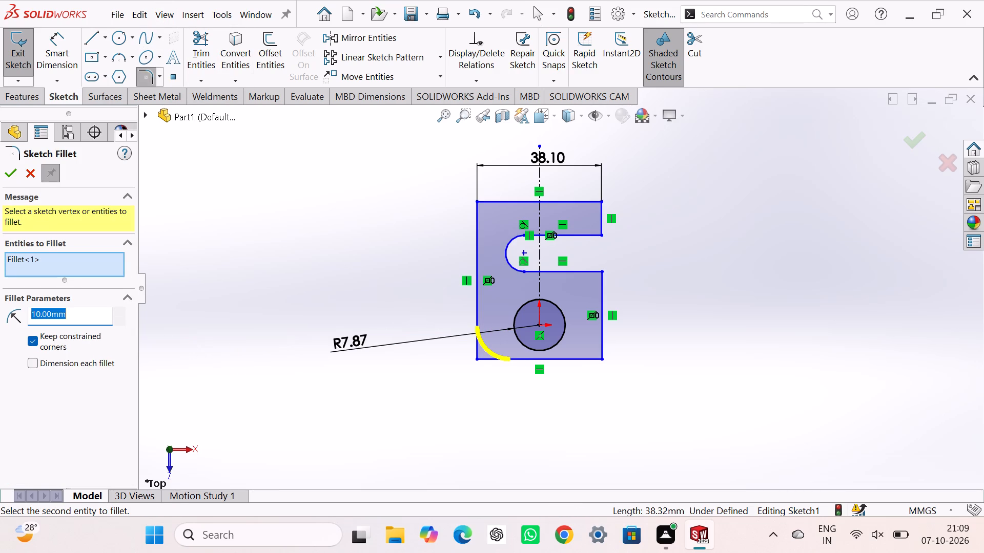
pyautogui.press('1')
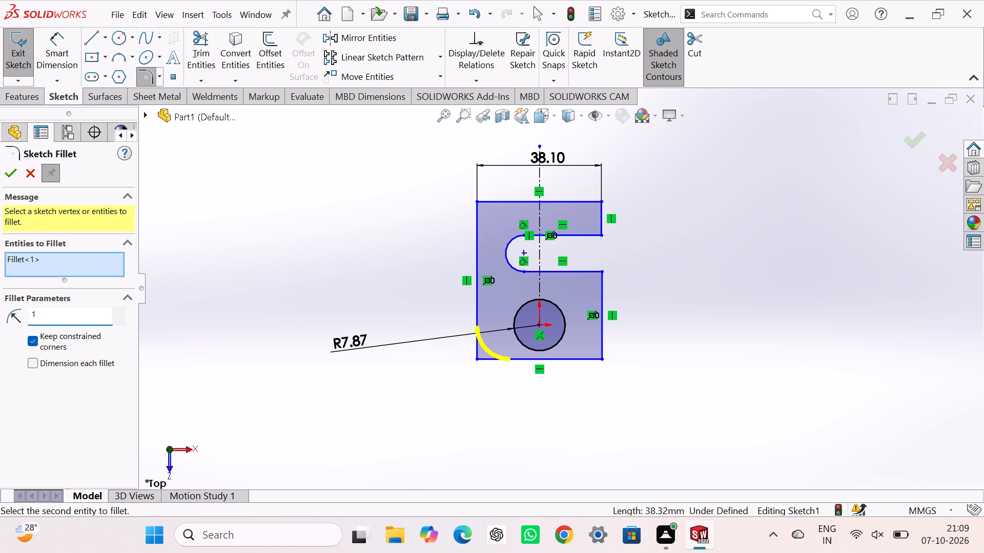
pyautogui.press('5')
pyautogui.press('.')
pyautogui.write('74')
pyautogui.press('8')
pyautogui.press('Return')
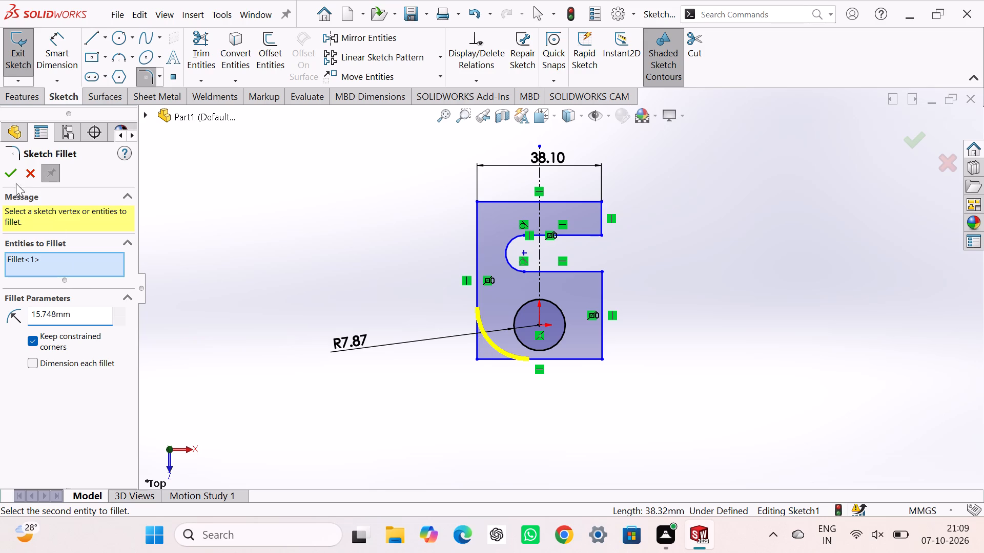
pyautogui.click(13, 167)
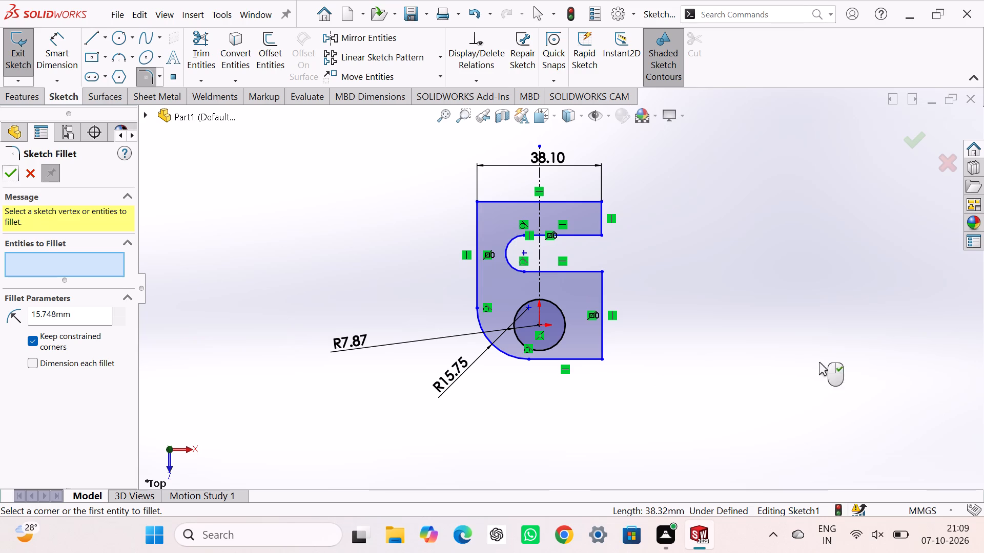
pyautogui.moveTo(754, 347); pyautogui.dragTo(765, 240, button='right')
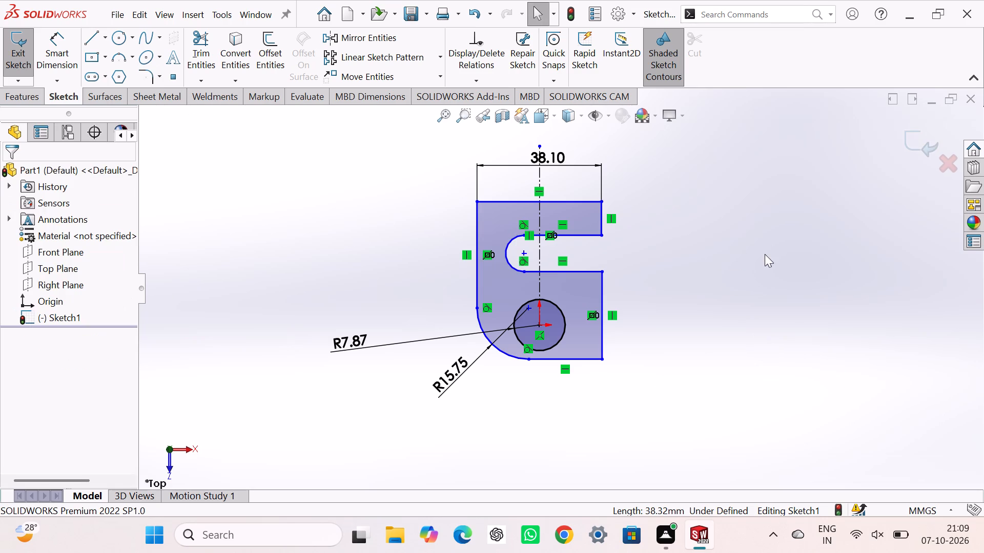
pyautogui.moveTo(765, 262); pyautogui.dragTo(779, 169, button='right')
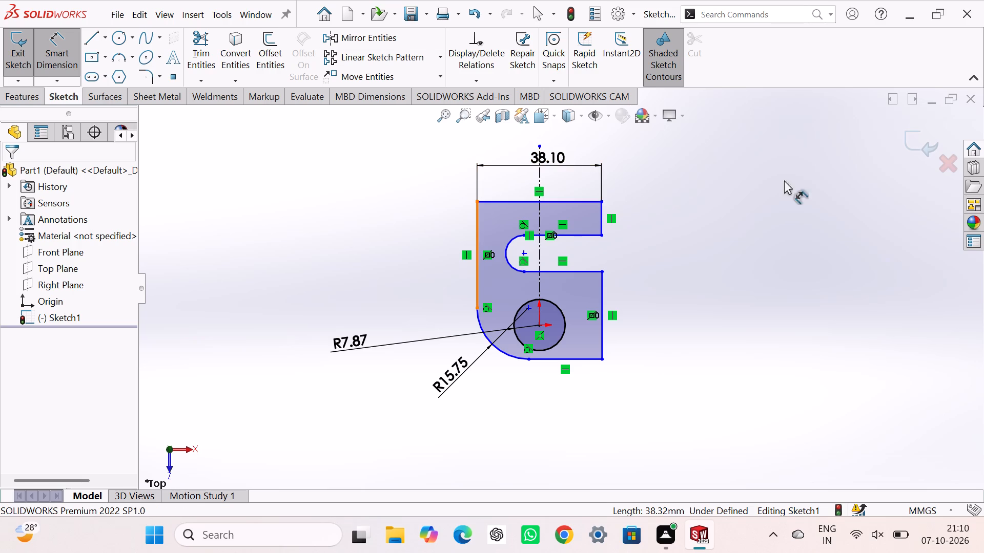
# Fillet the plate's upper-left corner, between the left side line and the top line, with a 12.7 mm radius.
pyautogui.click(150, 74)
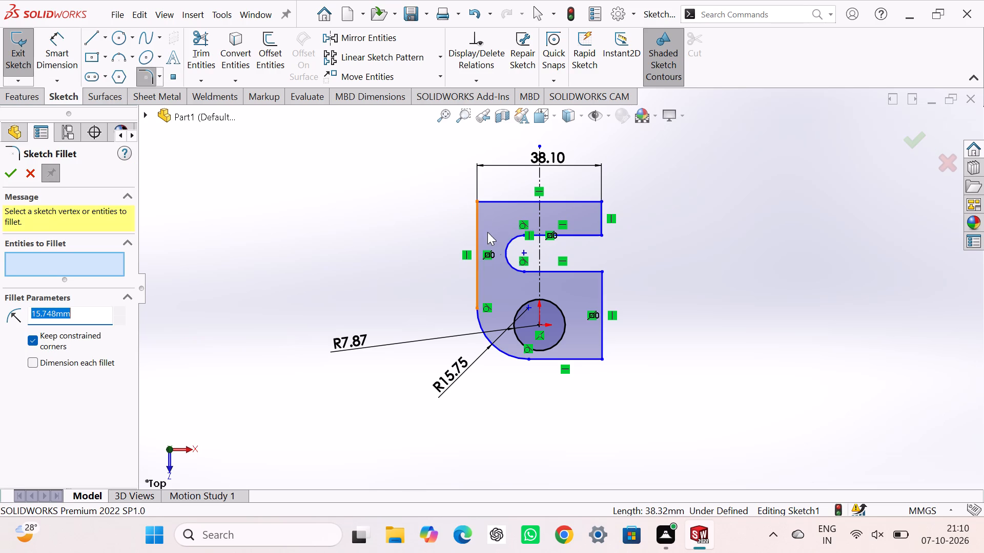
pyautogui.click(479, 228)
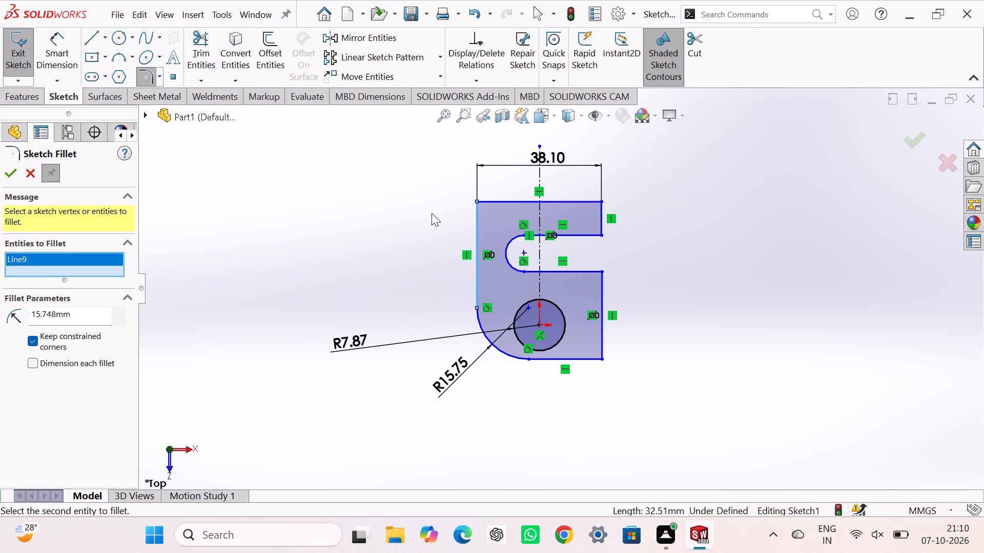
pyautogui.click(518, 202)
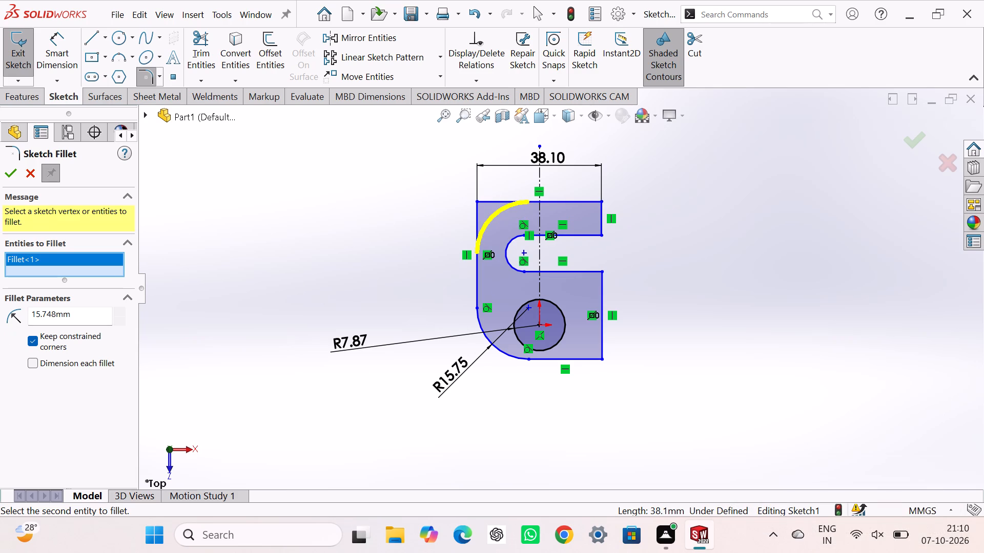
pyautogui.doubleClick(73, 320)
pyautogui.write('12')
pyautogui.press('.')
pyautogui.press('7')
pyautogui.press('Return')
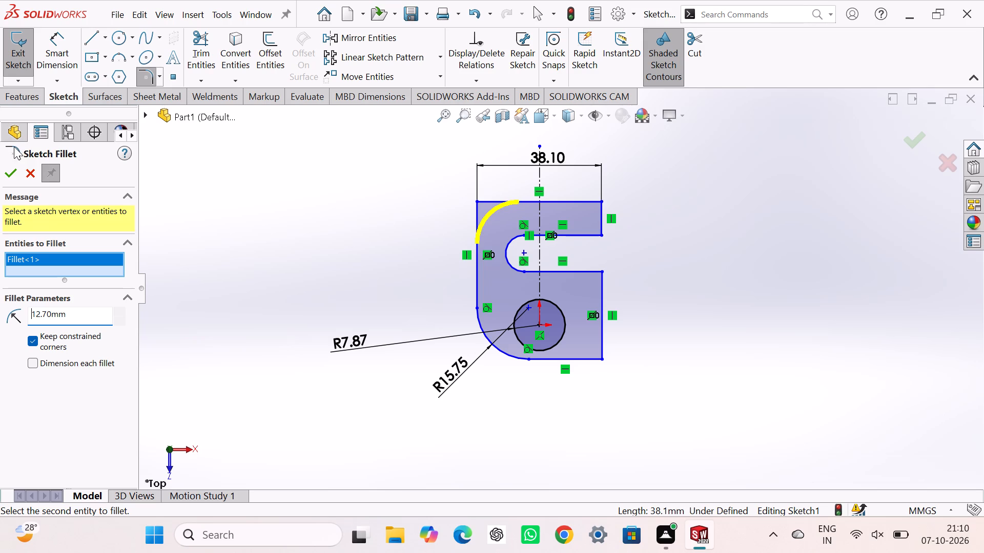
pyautogui.click(6, 178)
pyautogui.moveTo(299, 262); pyautogui.dragTo(319, 164, button='right')
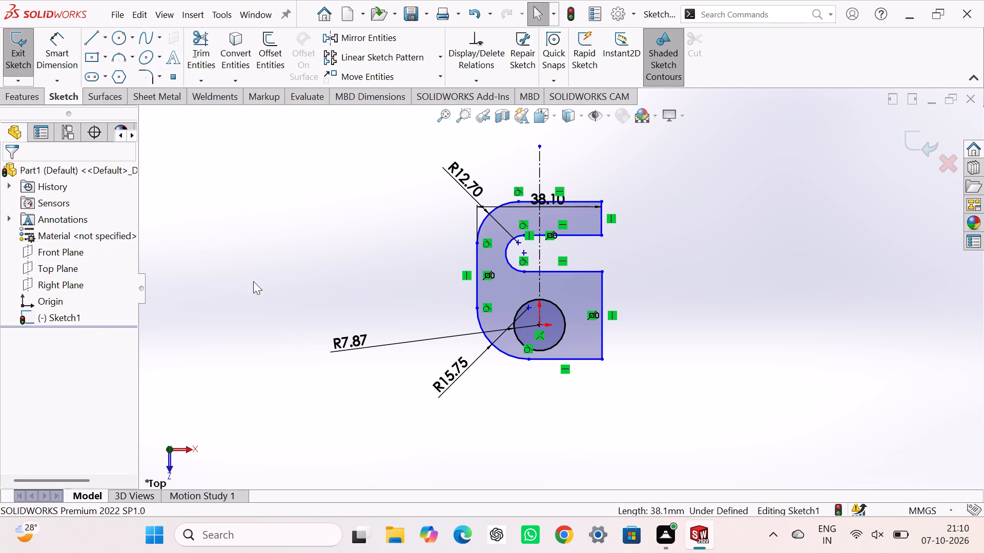
# Dimension the radius of the open slot's rounded end as 5.334 mm.
pyautogui.moveTo(325, 269); pyautogui.dragTo(330, 185, button='right')
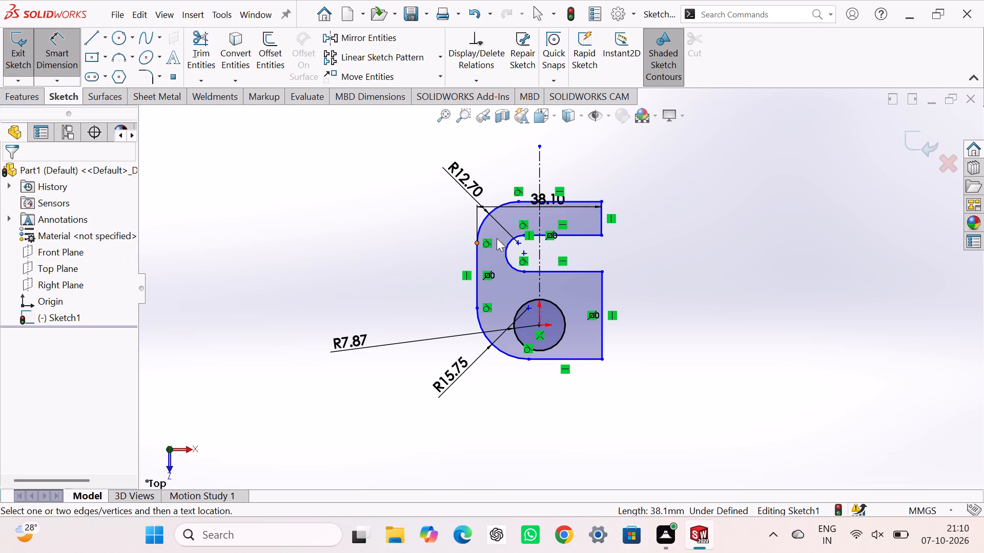
pyautogui.click(508, 242)
pyautogui.click(389, 169)
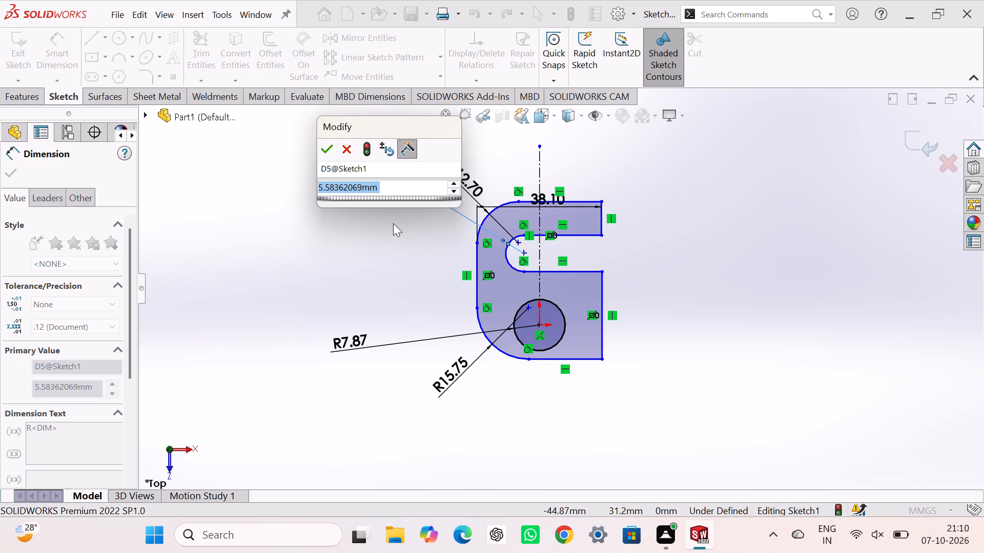
pyautogui.write('5.334')
pyautogui.press('Return')
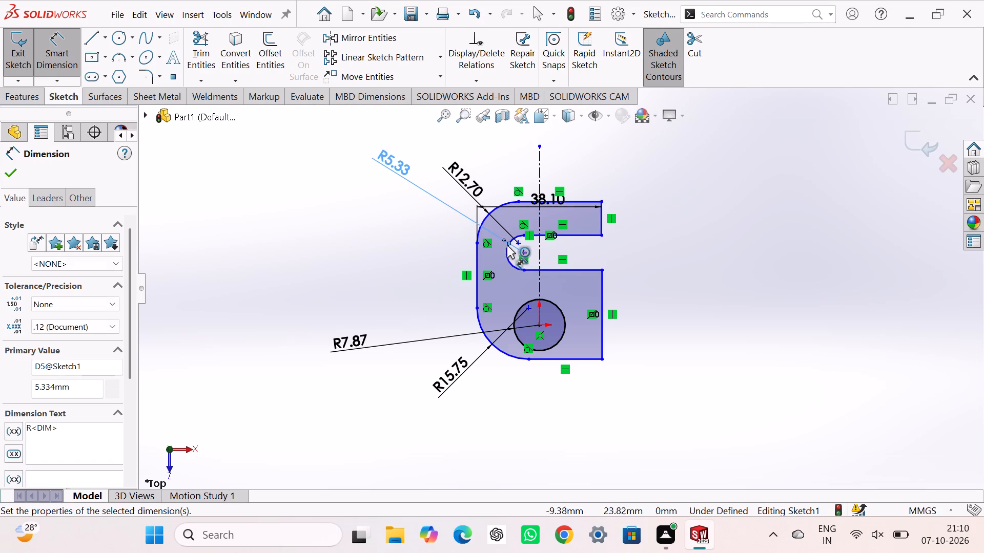
# Dimension the horizontal distance from the slot arc's center to the upper right side line as 25.4 mm.
pyautogui.click(525, 251)
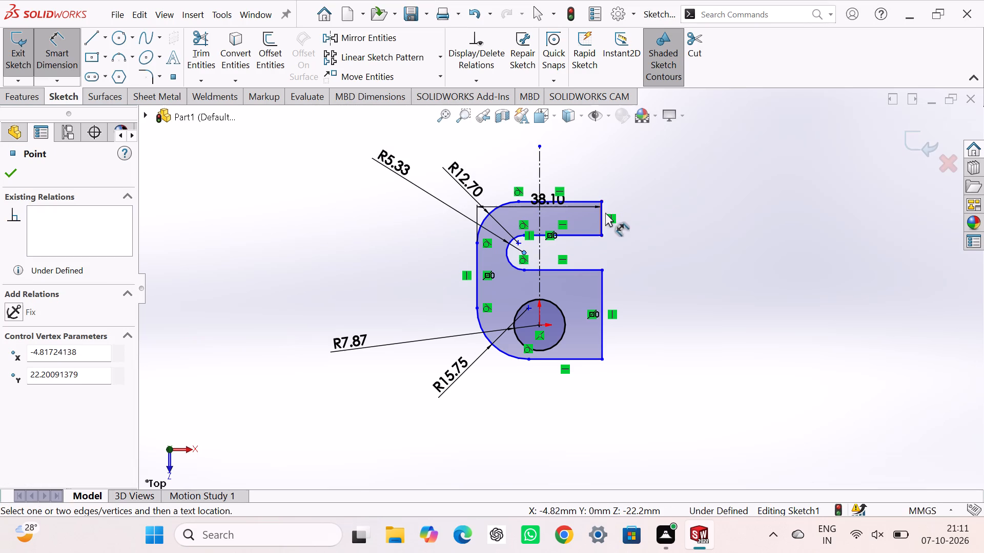
pyautogui.click(601, 214)
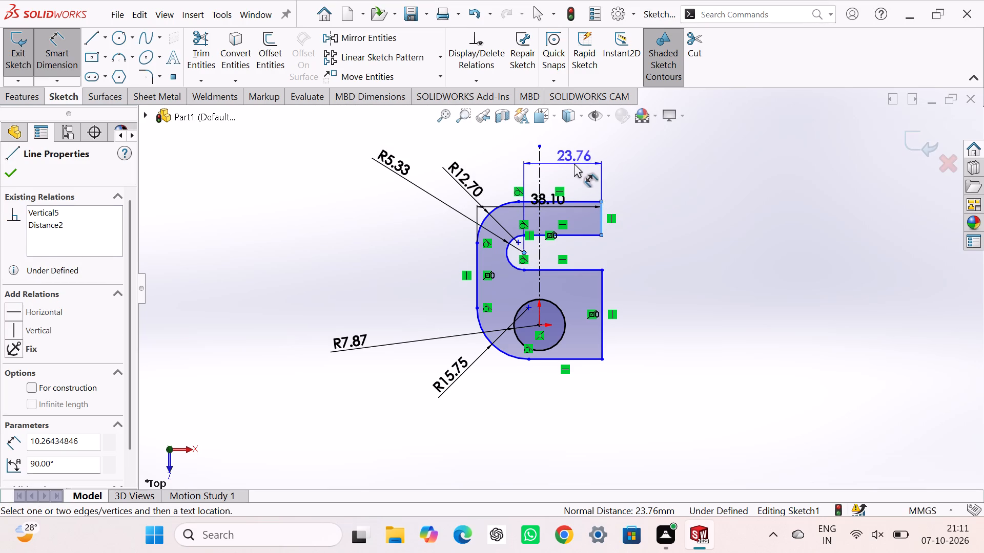
pyautogui.click(574, 163)
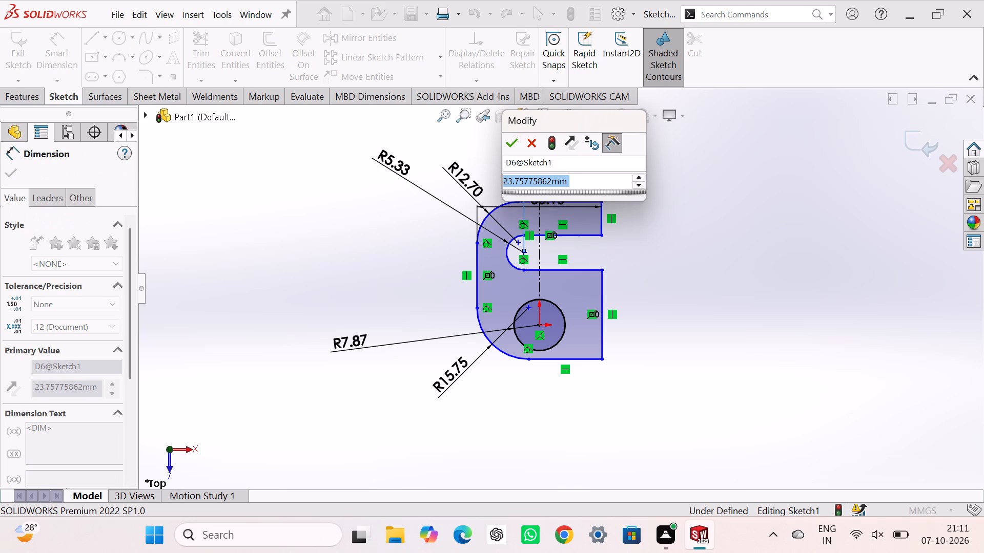
pyautogui.press('2')
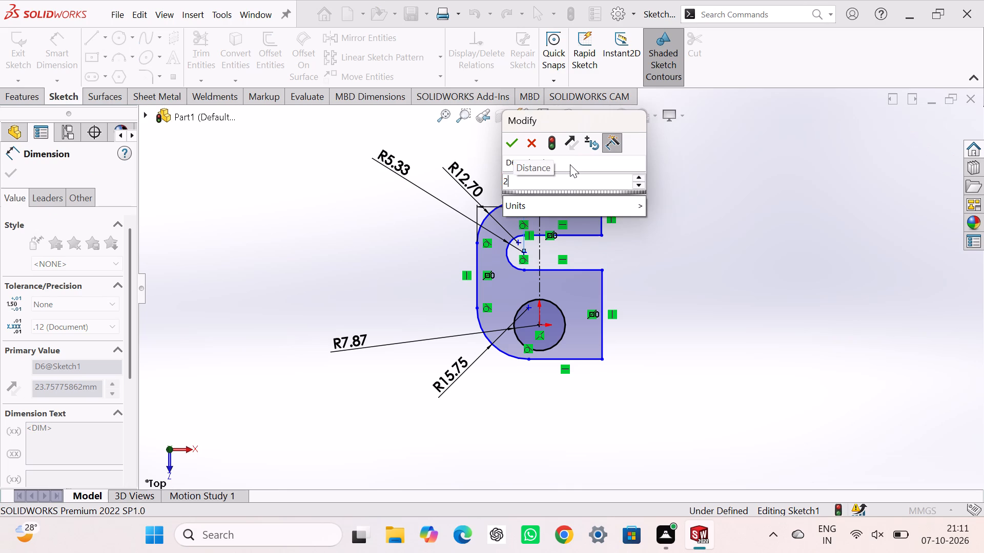
pyautogui.press('5')
pyautogui.write('.4')
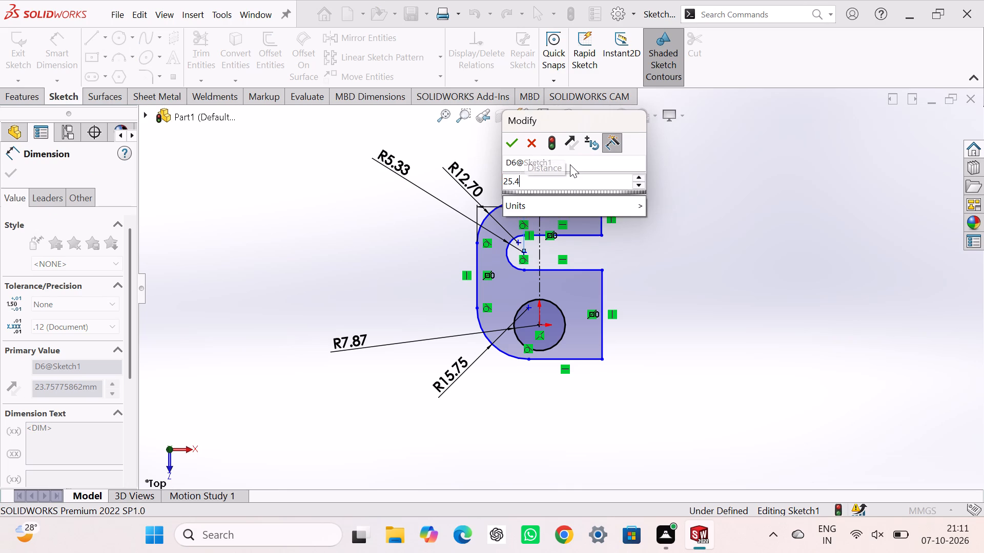
pyautogui.press('Return')
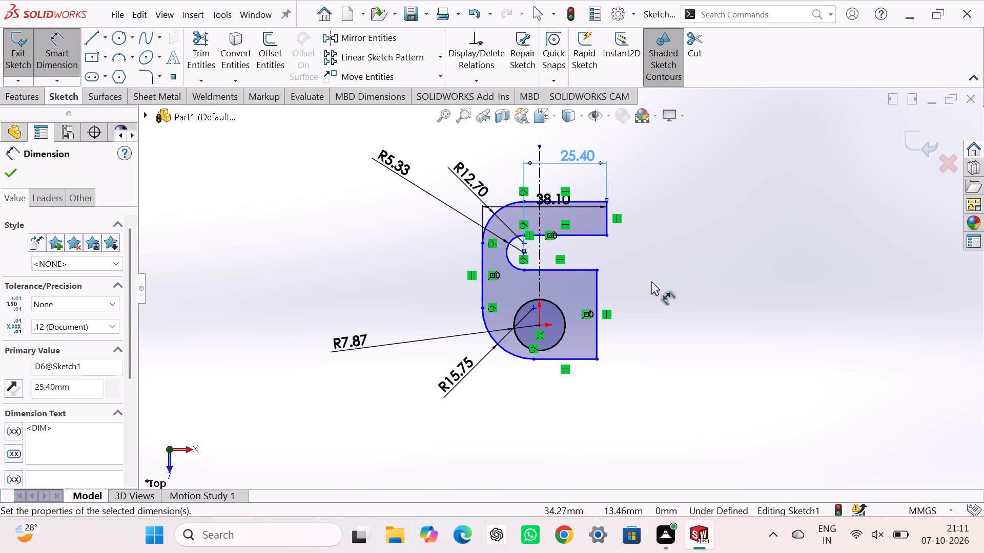
pyautogui.click(651, 281)
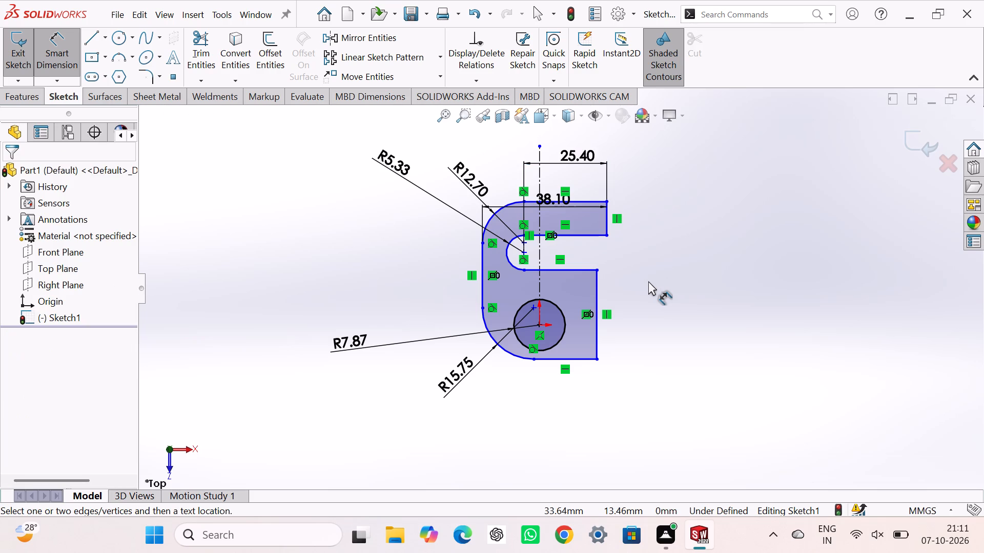
pyautogui.press('Escape')
pyautogui.press('Escape')
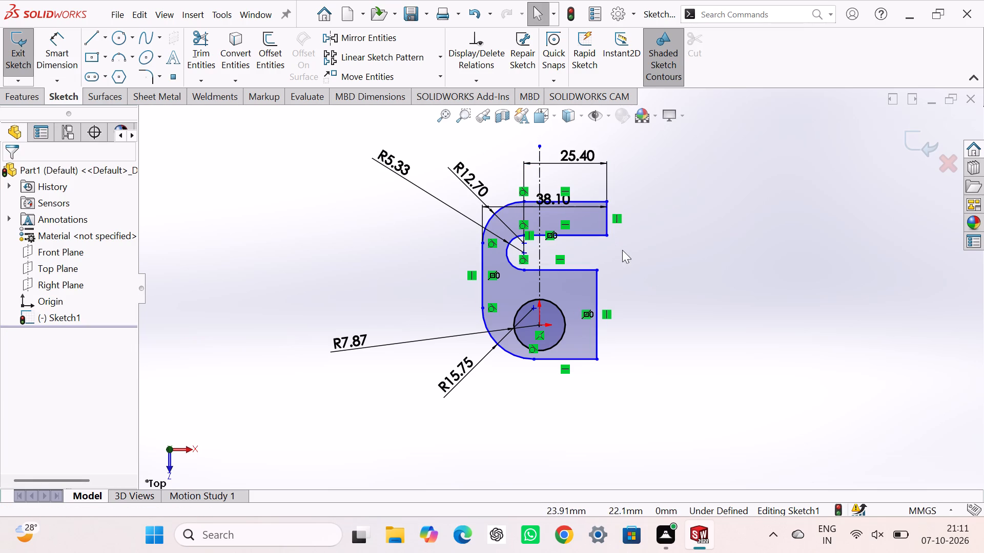
# Dimension the horizontal distance between the plate's left side line and the lower right side line as 38.1 mm.
pyautogui.moveTo(657, 376); pyautogui.dragTo(659, 216, button='right')
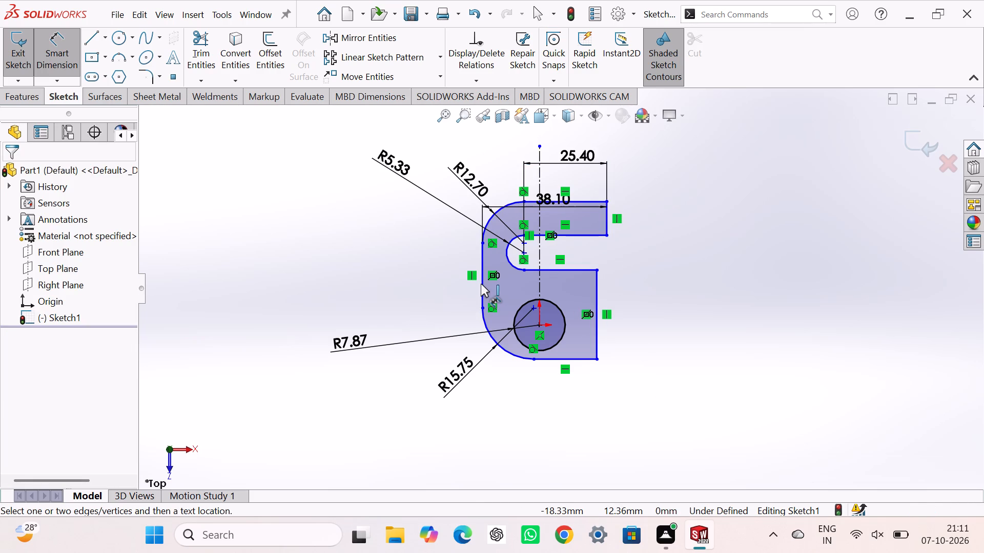
pyautogui.click(481, 284)
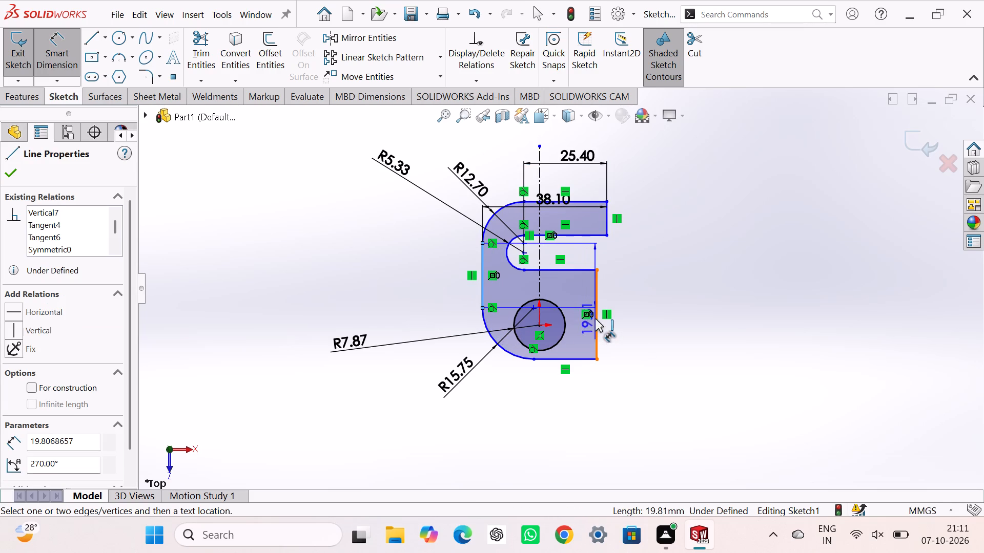
pyautogui.click(597, 313)
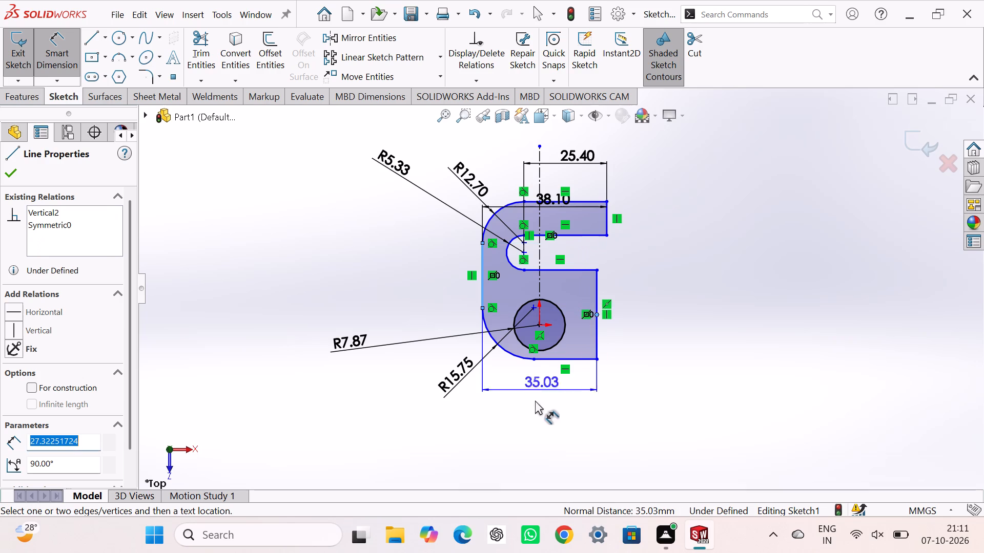
pyautogui.click(534, 413)
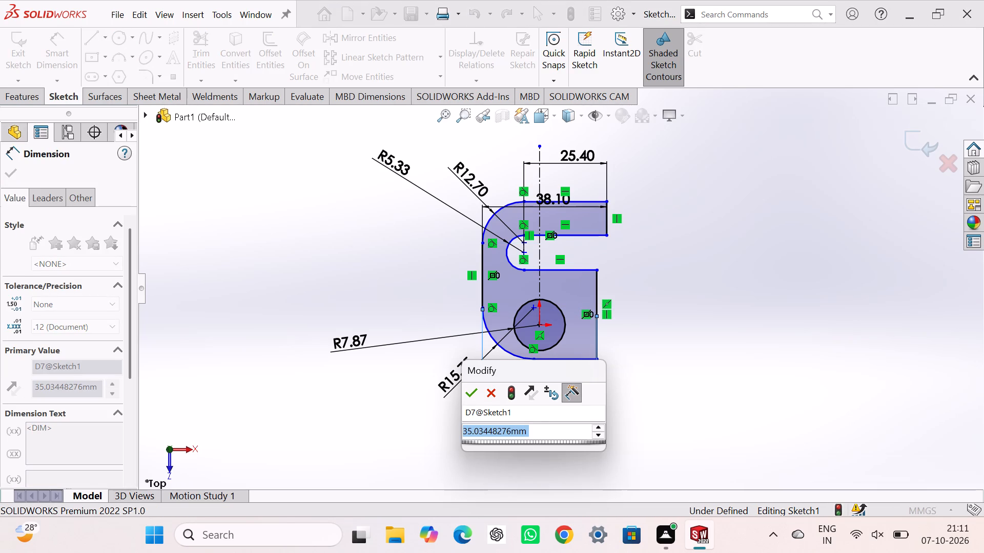
pyautogui.press('3')
pyautogui.press('8')
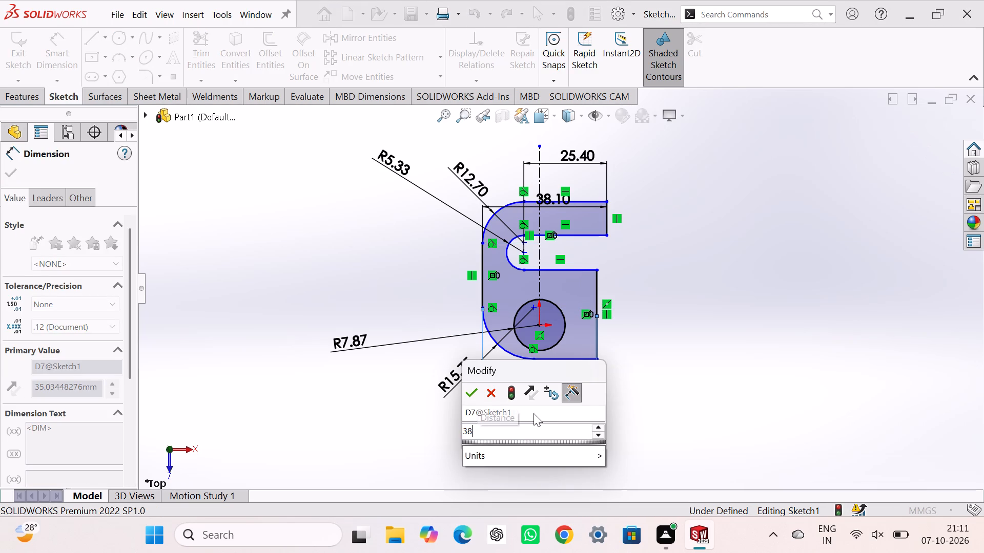
pyautogui.write('.1')
pyautogui.press('Return')
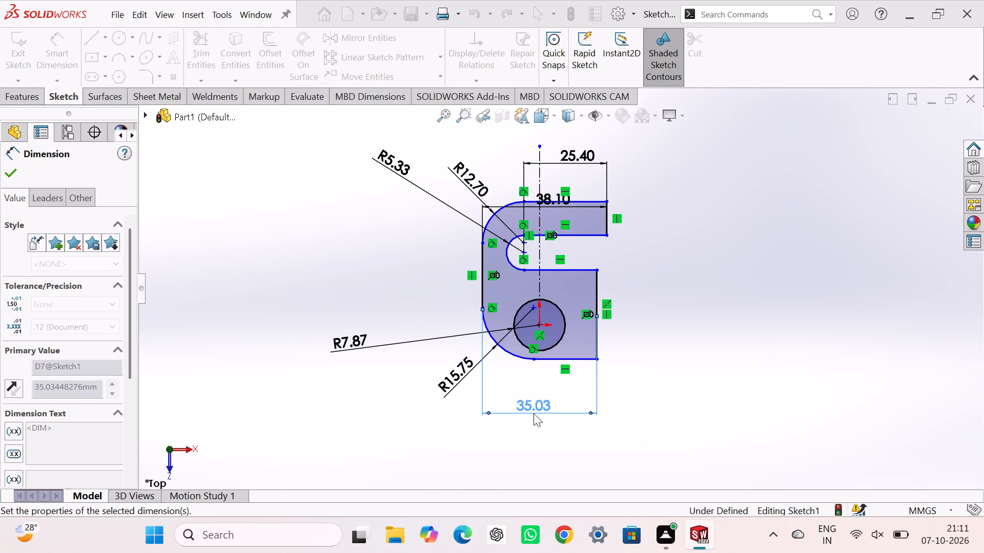
pyautogui.click(728, 304)
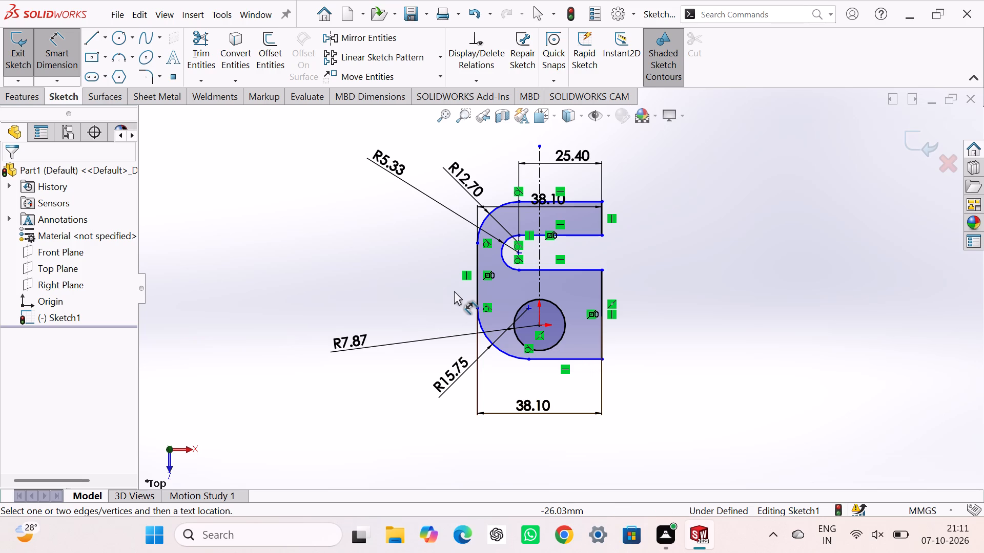
# Dimension the vertical distance from the slot arc's center to the plate's top line as 12.7 mm.
pyautogui.scroll(-5, 509, 231)
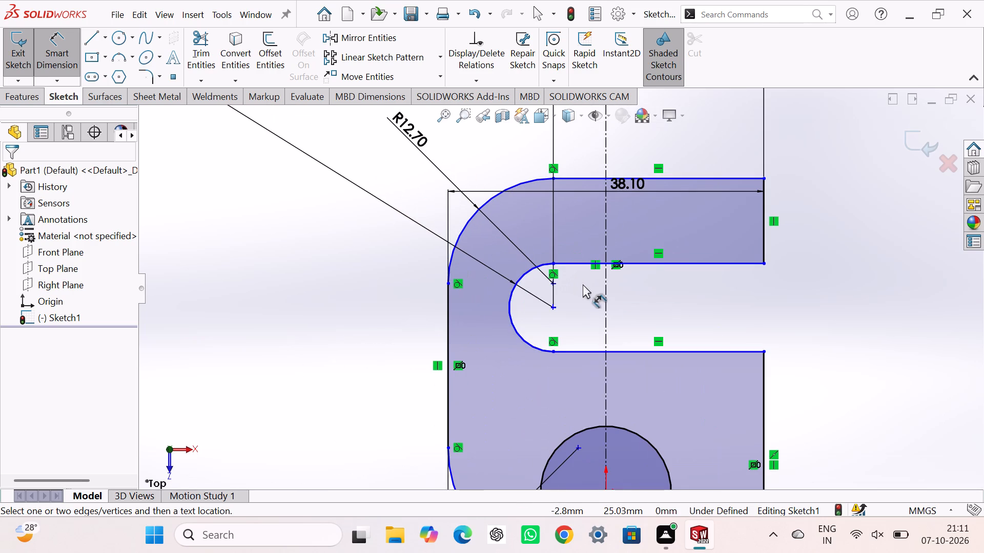
pyautogui.click(553, 307)
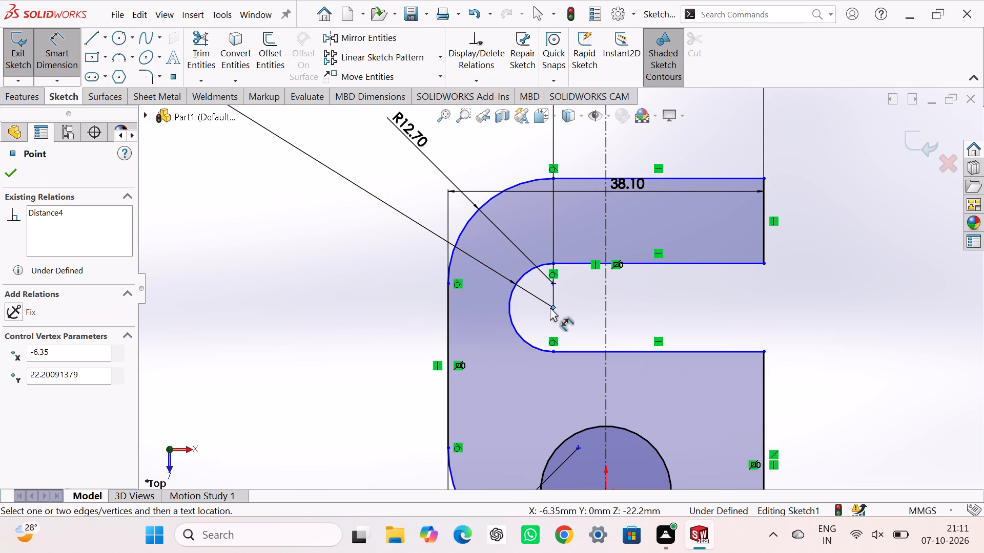
pyautogui.click(582, 176)
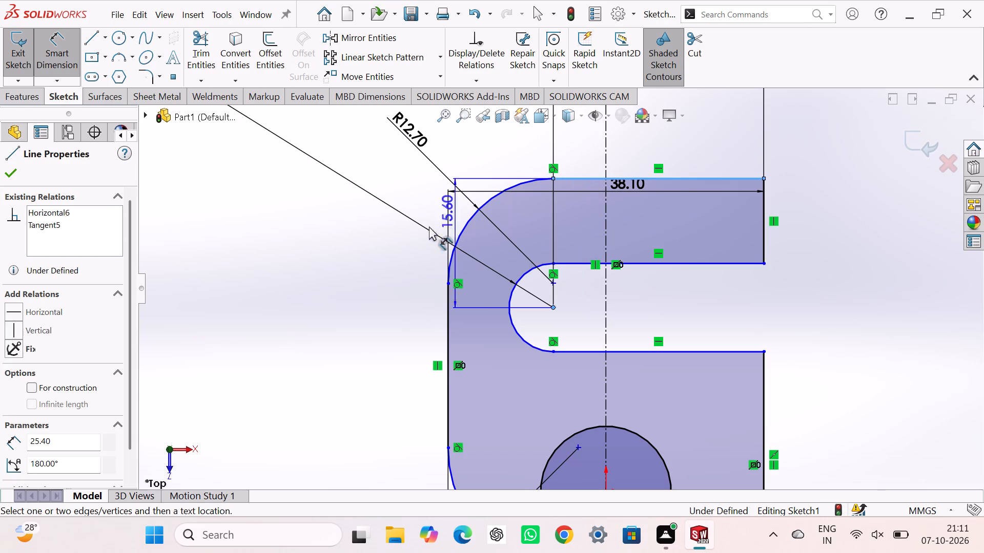
pyautogui.click(400, 239)
pyautogui.press('1')
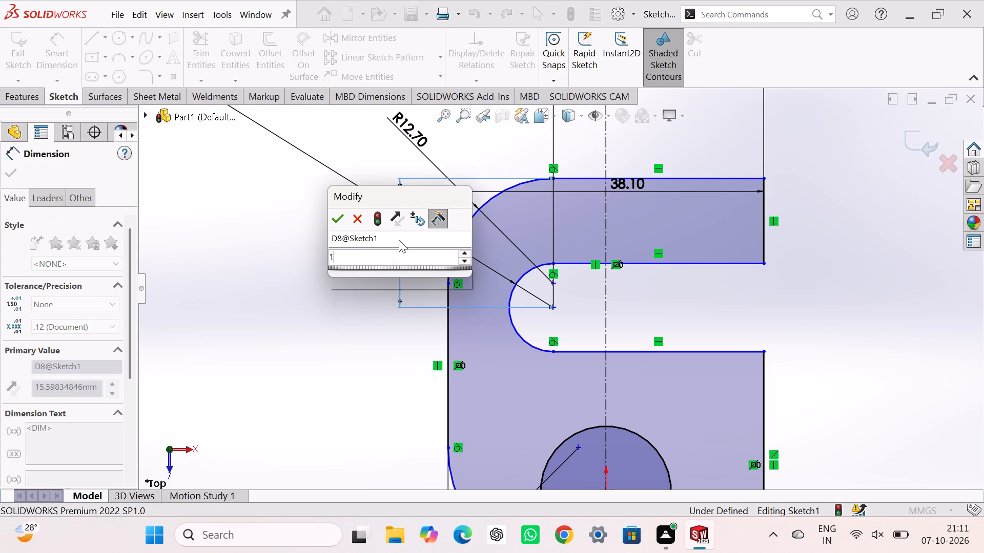
pyautogui.press('2')
pyautogui.press('.')
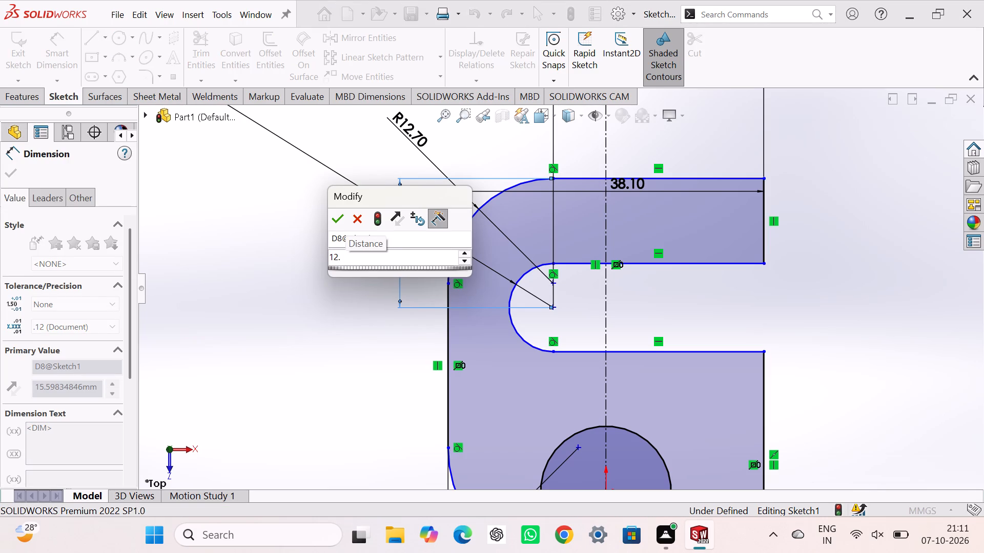
pyautogui.press('7')
pyautogui.press('Return')
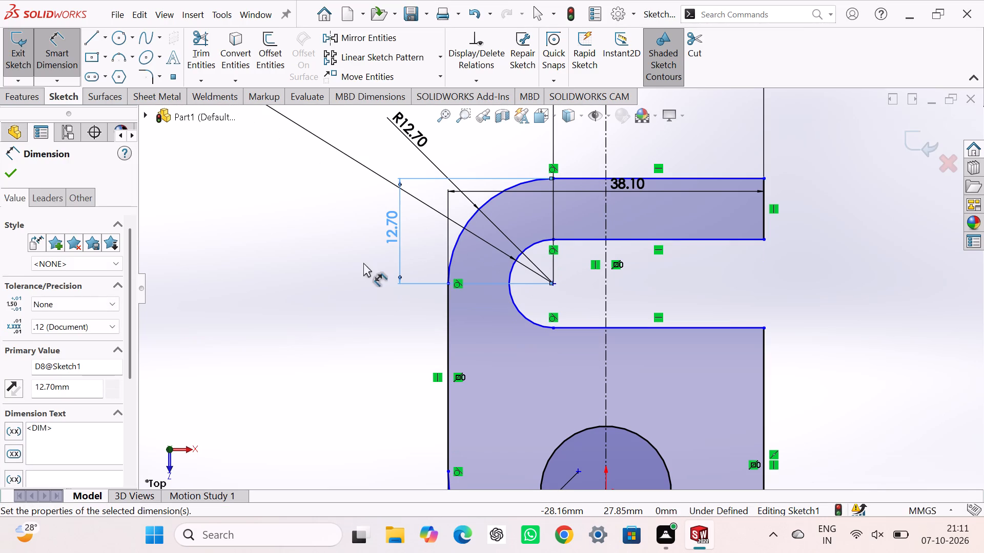
pyautogui.click(362, 263)
# Check the exact value of the radius dimension on the open slot's rounded end.
pyautogui.scroll(2, 457, 277)
pyautogui.scroll(2, 535, 292)
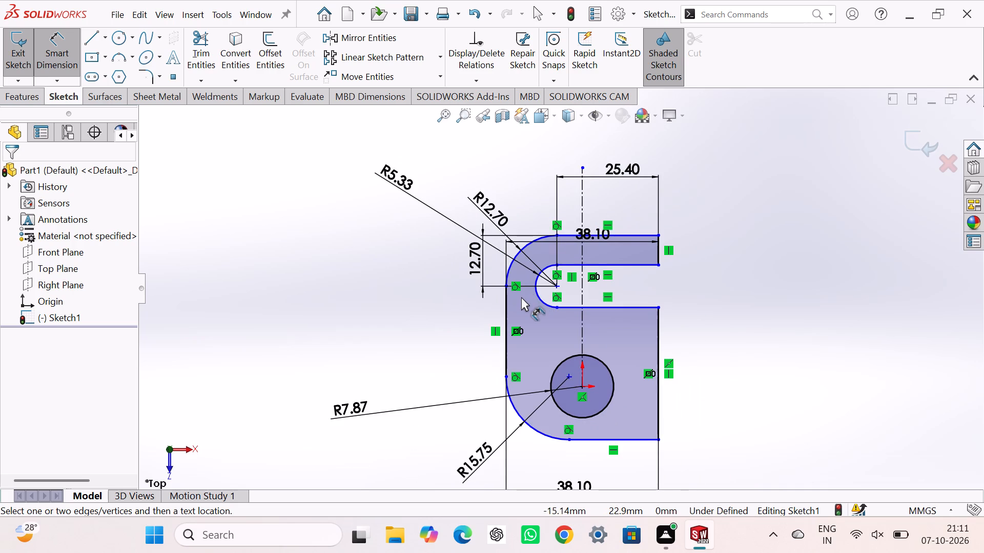
pyautogui.scroll(-1, 521, 301)
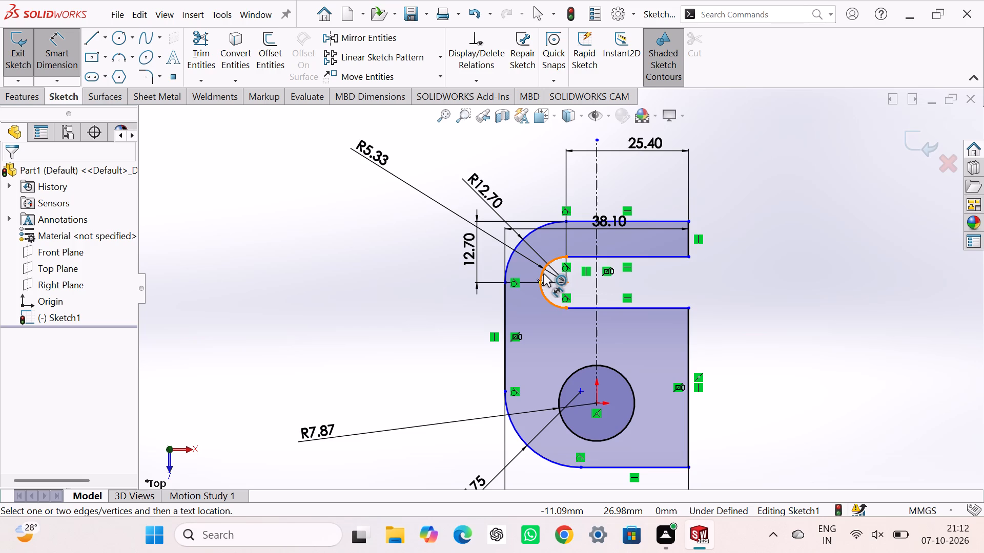
pyautogui.doubleClick(386, 158)
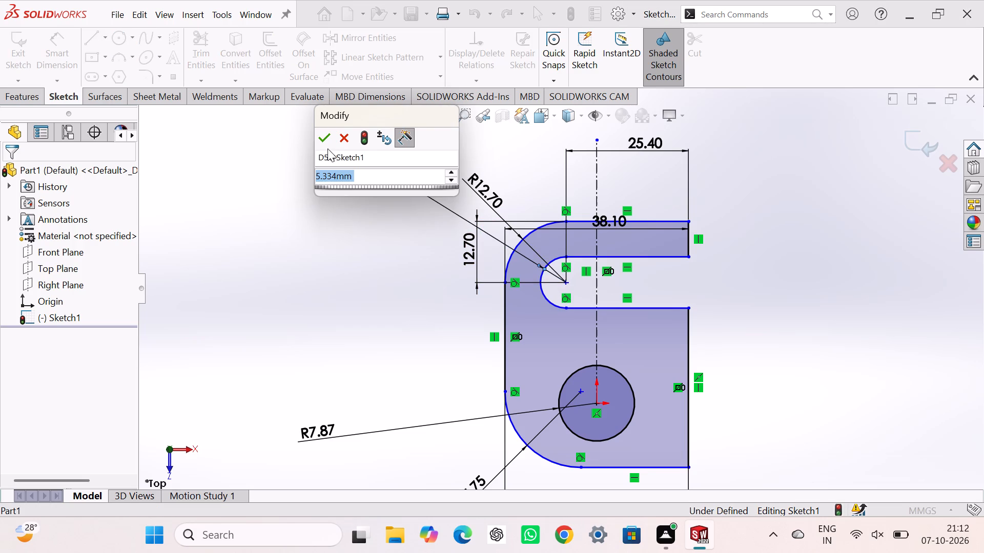
pyautogui.click(324, 141)
pyautogui.click(322, 158)
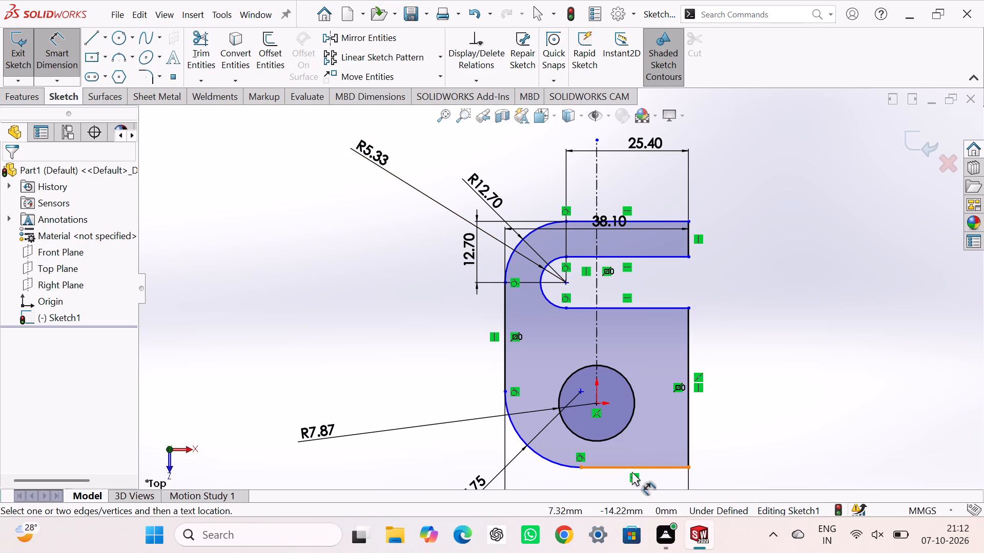
# Dimension the plate's overall height between the bottom line and the top line as 54.39 mm.
pyautogui.click(608, 466)
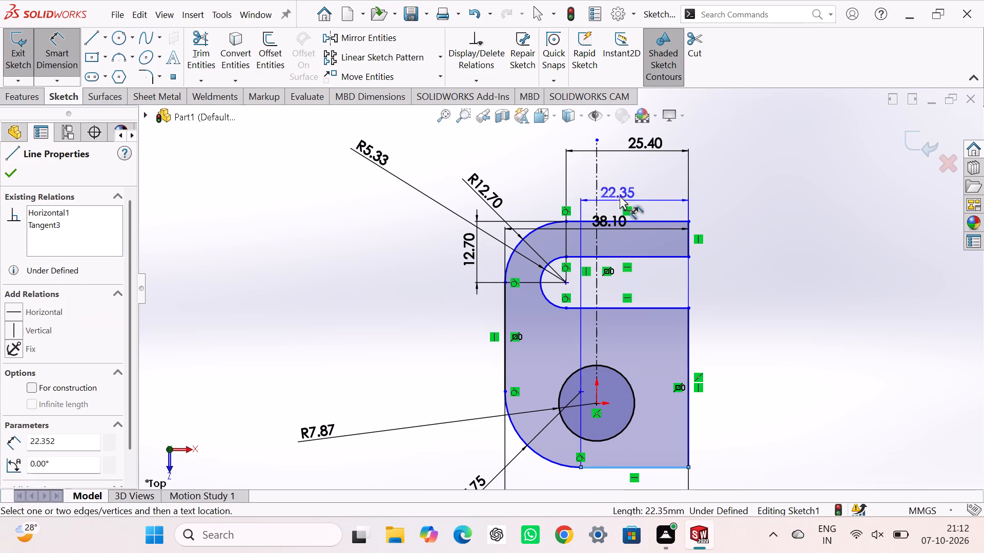
pyautogui.click(648, 222)
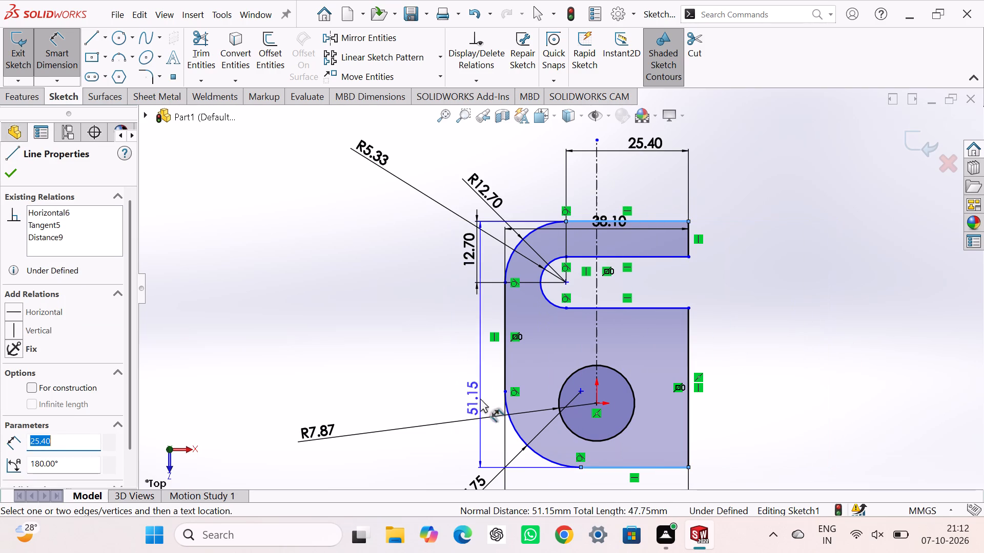
pyautogui.click(391, 317)
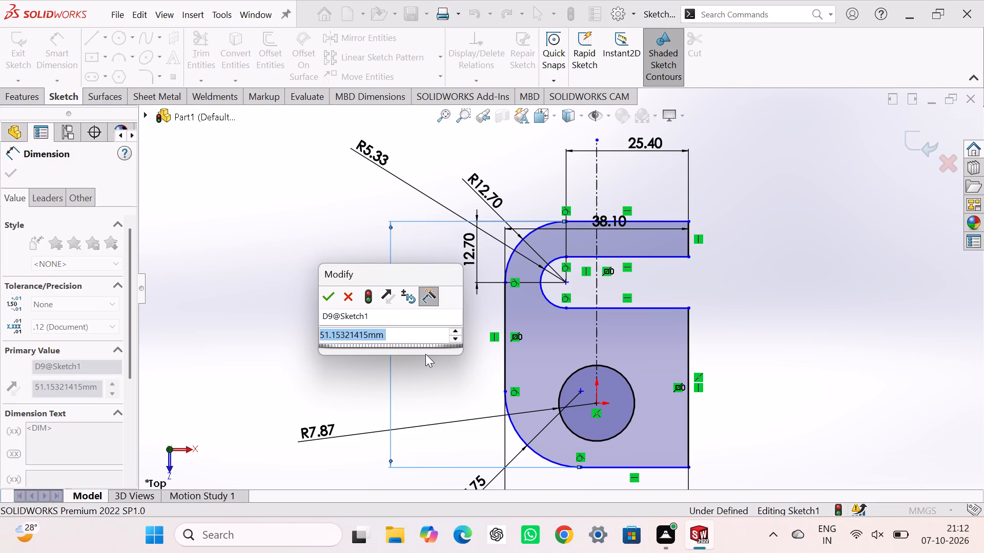
pyautogui.write('54.39')
pyautogui.press('Return')
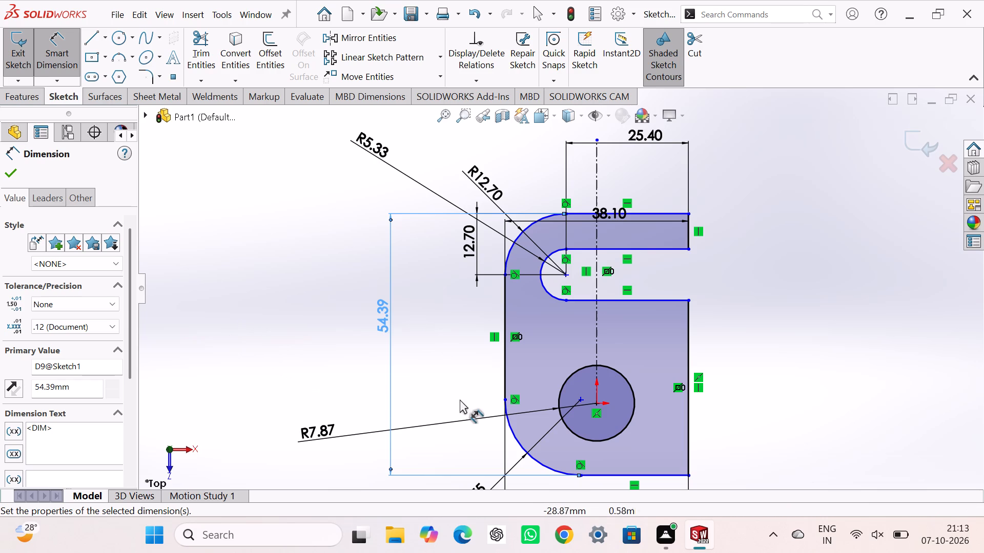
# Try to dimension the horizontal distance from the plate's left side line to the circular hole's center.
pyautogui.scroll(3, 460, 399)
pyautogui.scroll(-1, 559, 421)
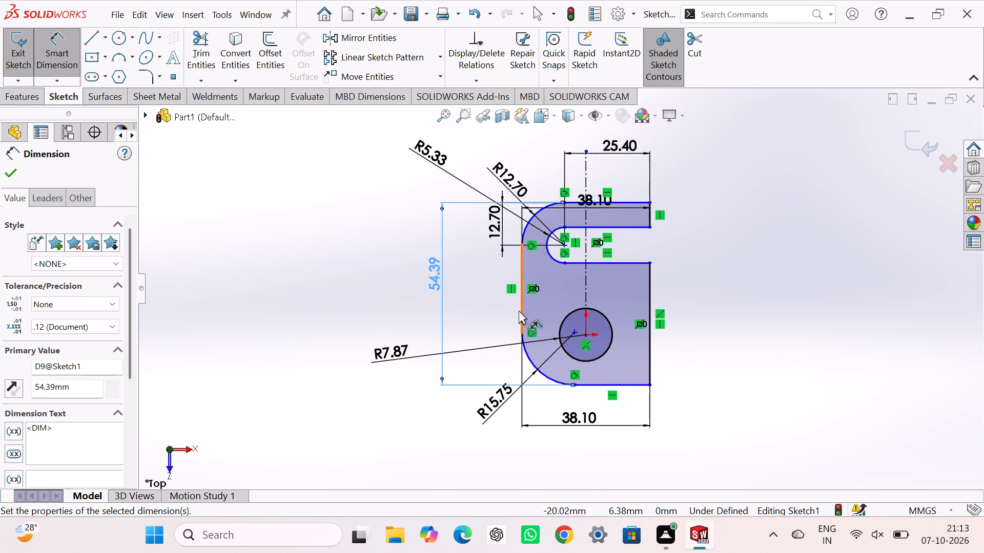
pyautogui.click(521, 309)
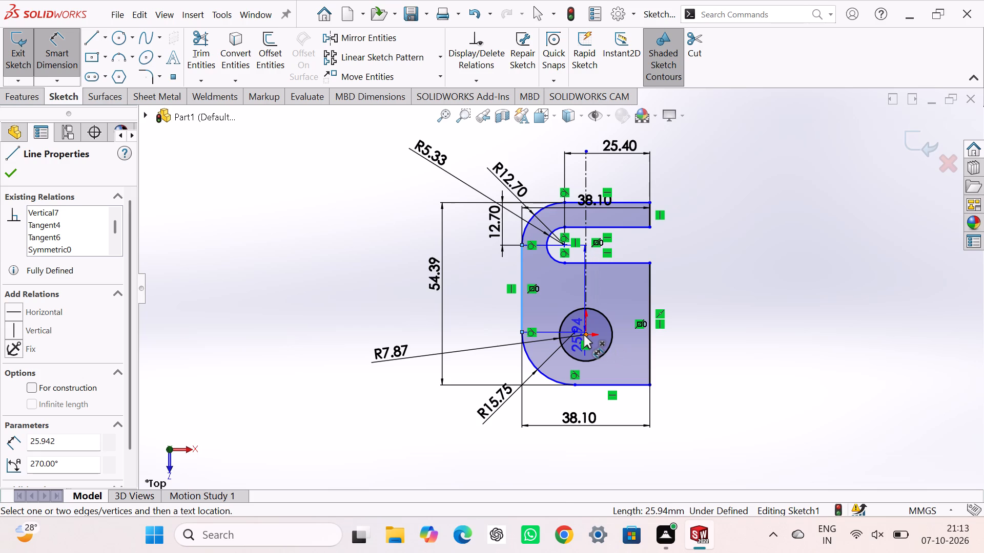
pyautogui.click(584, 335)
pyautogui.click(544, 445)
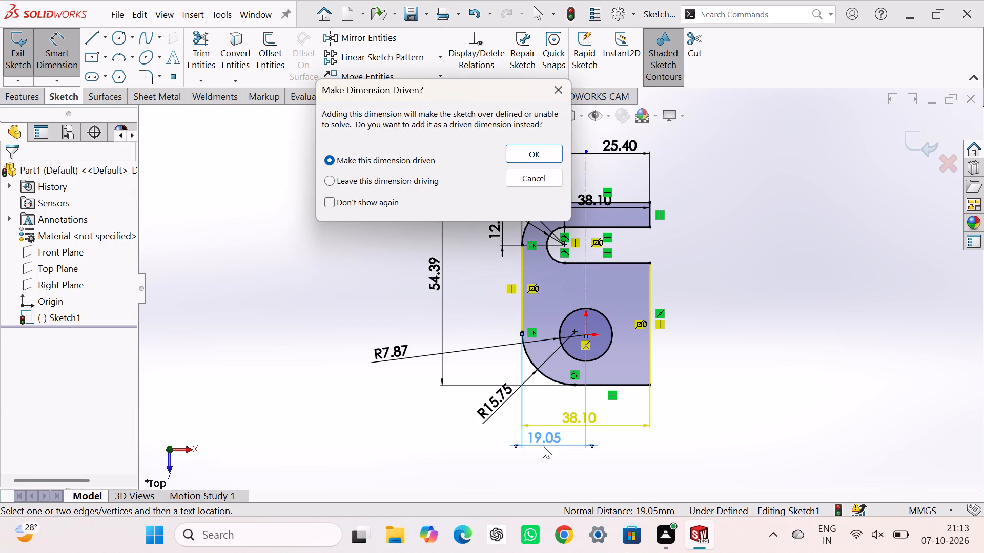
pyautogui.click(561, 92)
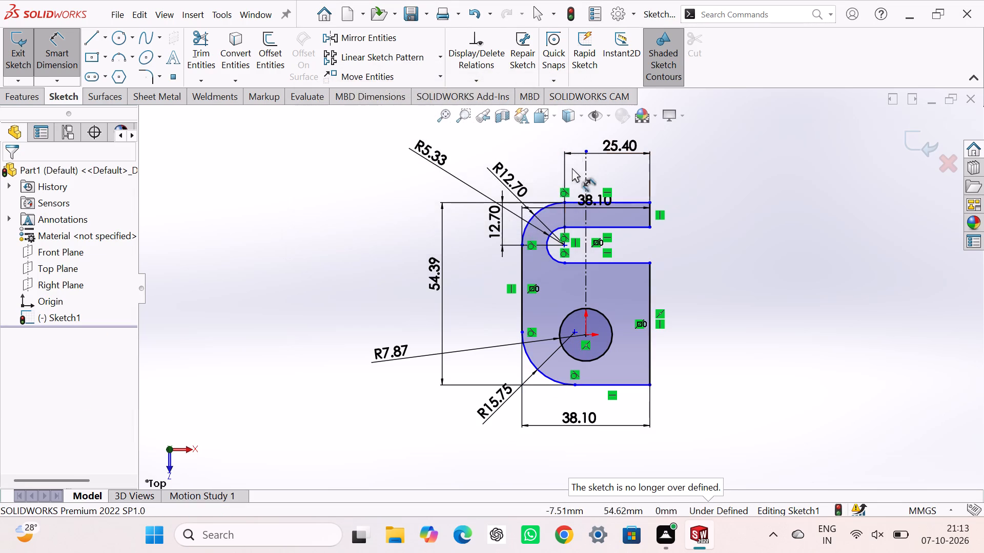
# Dimension the vertical distance from the plate's bottom line to the circular hole's center as 15.75 mm.
pyautogui.scroll(2, 576, 180)
pyautogui.scroll(-3, 608, 276)
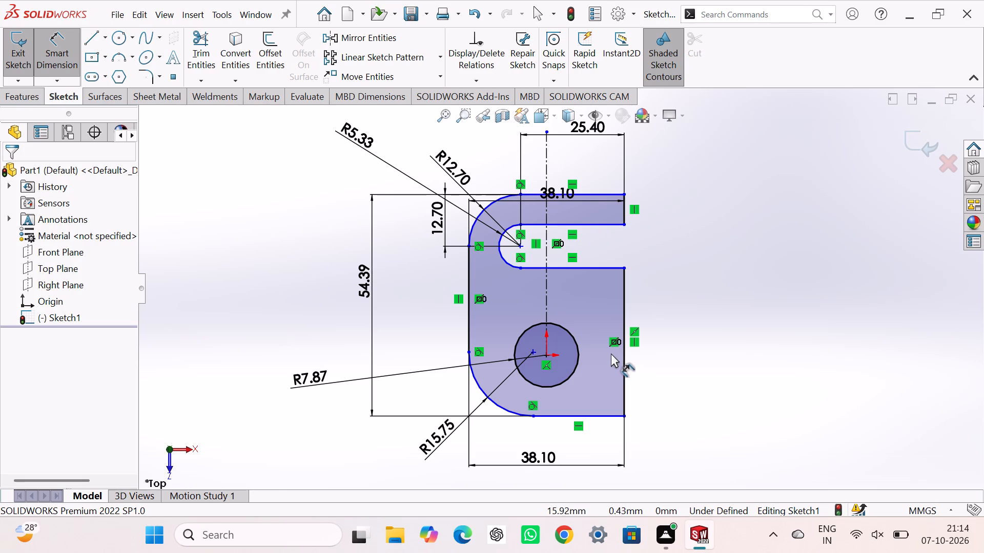
pyautogui.click(566, 415)
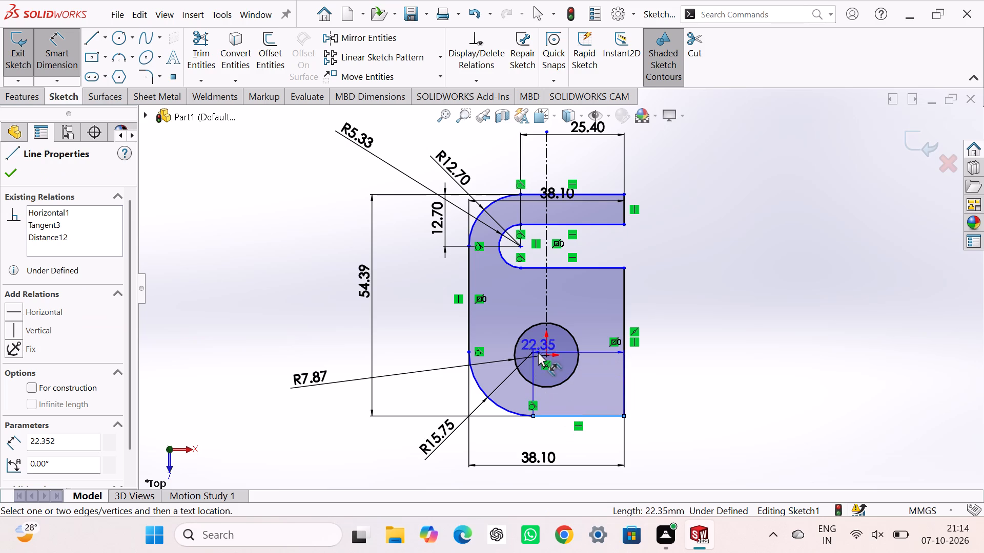
pyautogui.click(546, 353)
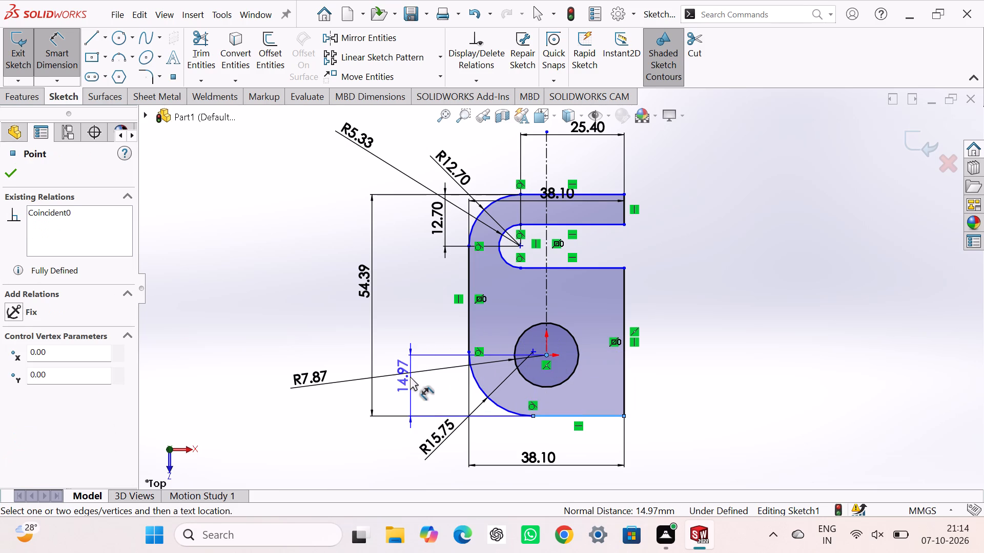
pyautogui.click(410, 376)
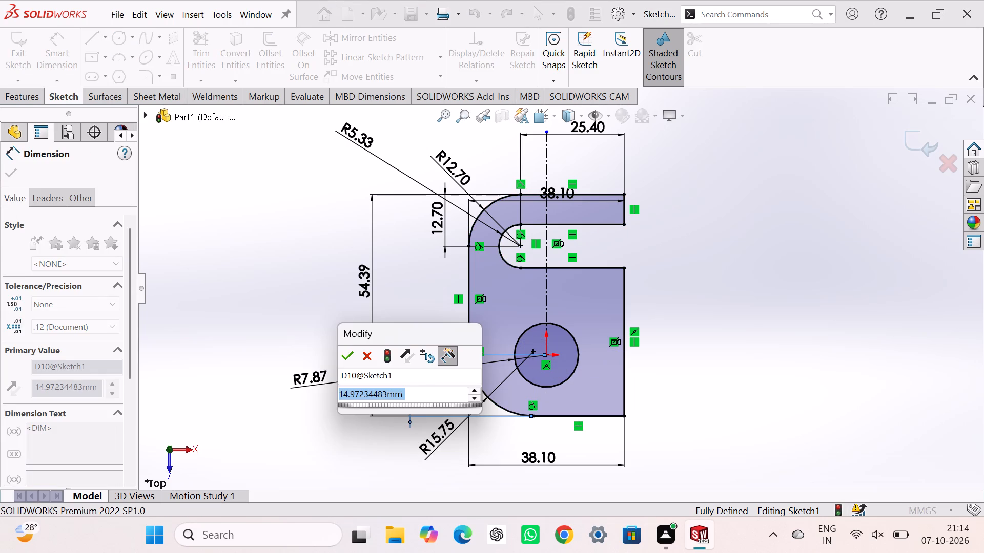
pyautogui.write('15.')
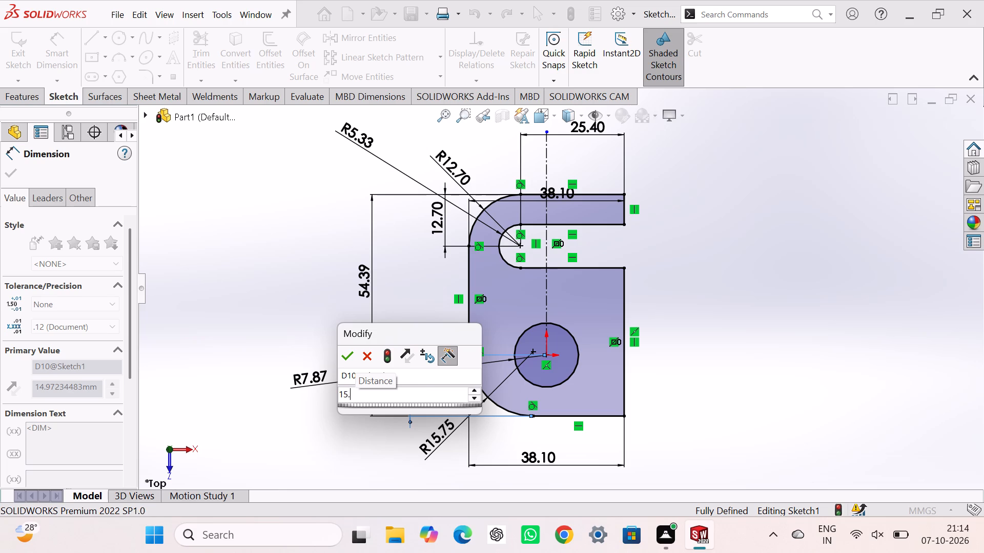
pyautogui.write('75')
pyautogui.press('Return')
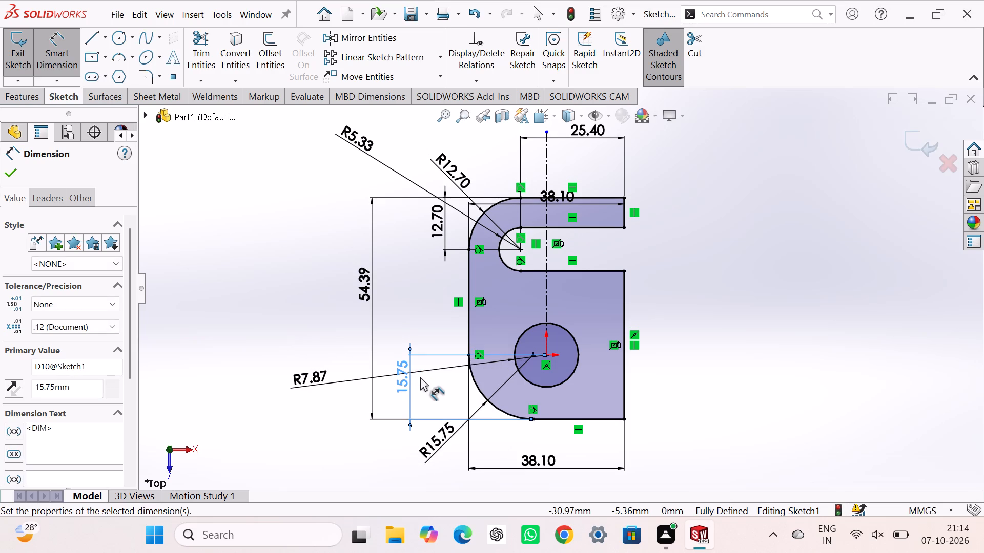
# Add a driven dimension for the horizontal distance from the plate's left side line to the circular hole's center.
pyautogui.click(469, 305)
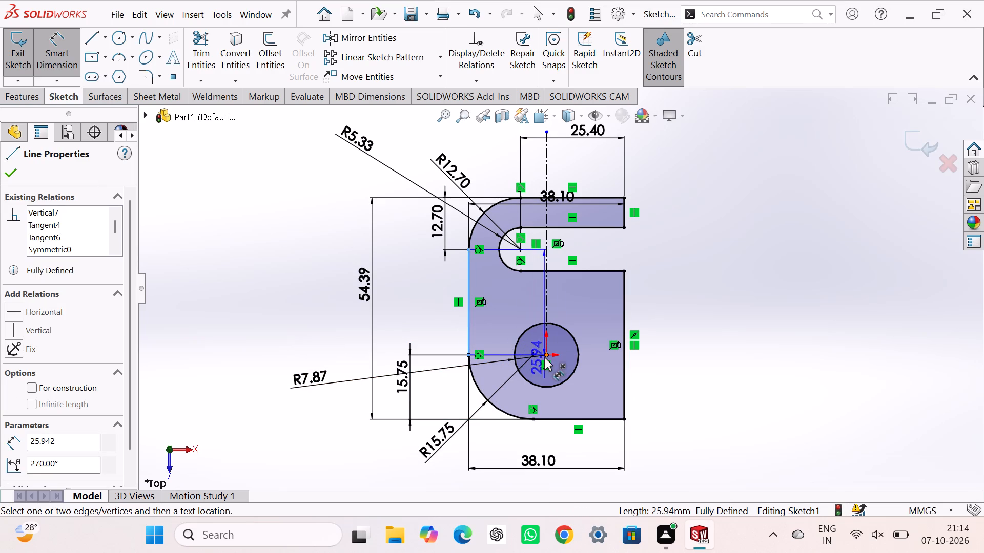
pyautogui.click(545, 354)
pyautogui.click(507, 439)
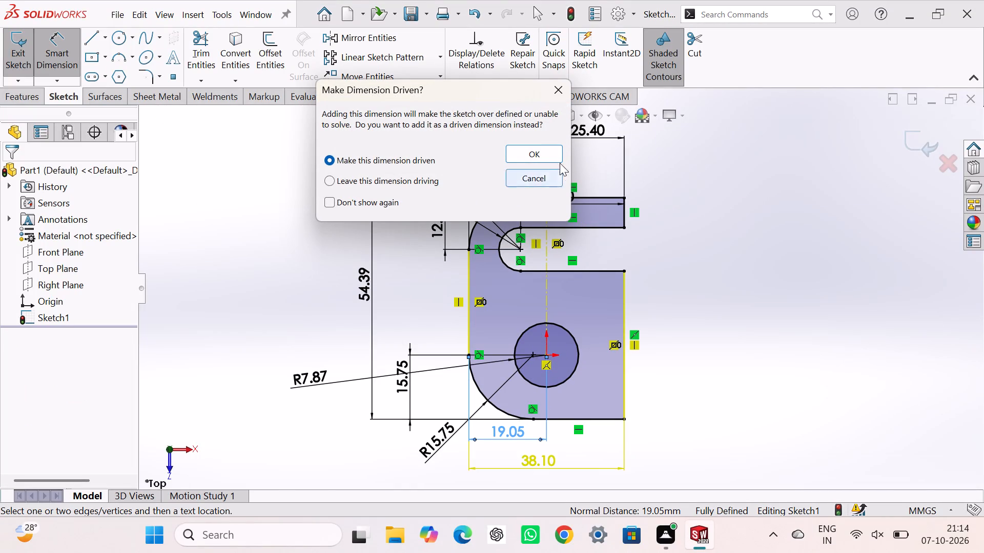
pyautogui.click(541, 146)
pyautogui.click(765, 309)
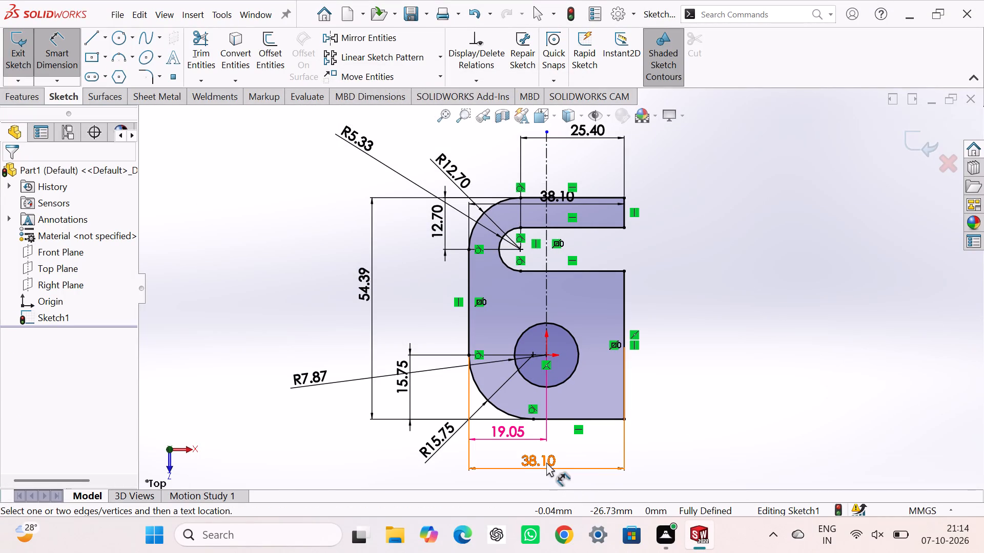
# Delete the 38.10 mm width dimension placed below the plate's bottom line.
pyautogui.click(546, 462)
pyautogui.press('Delete')
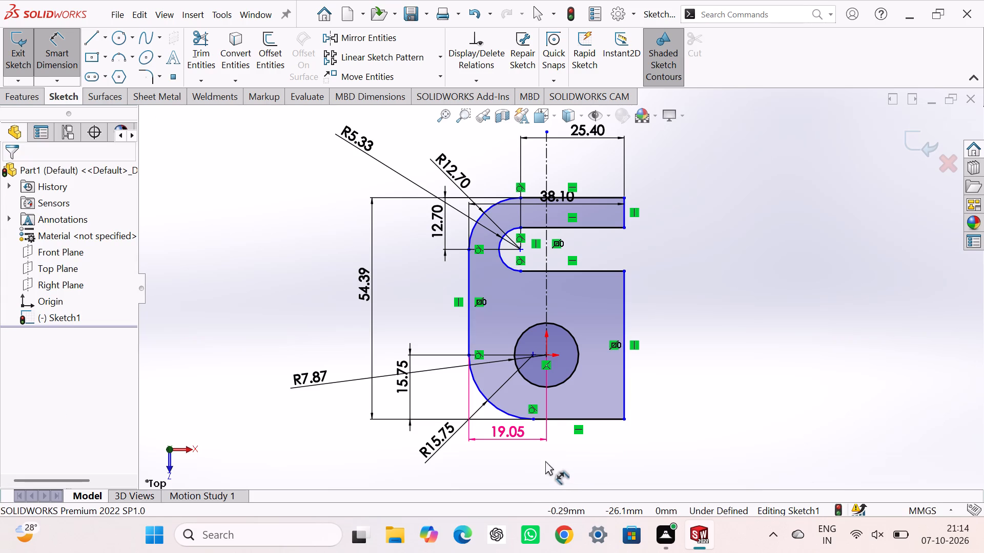
# Delete the driven horizontal dimension between the plate's left side line and the circular hole's center.
pyautogui.click(703, 387)
pyautogui.rightClick(524, 436)
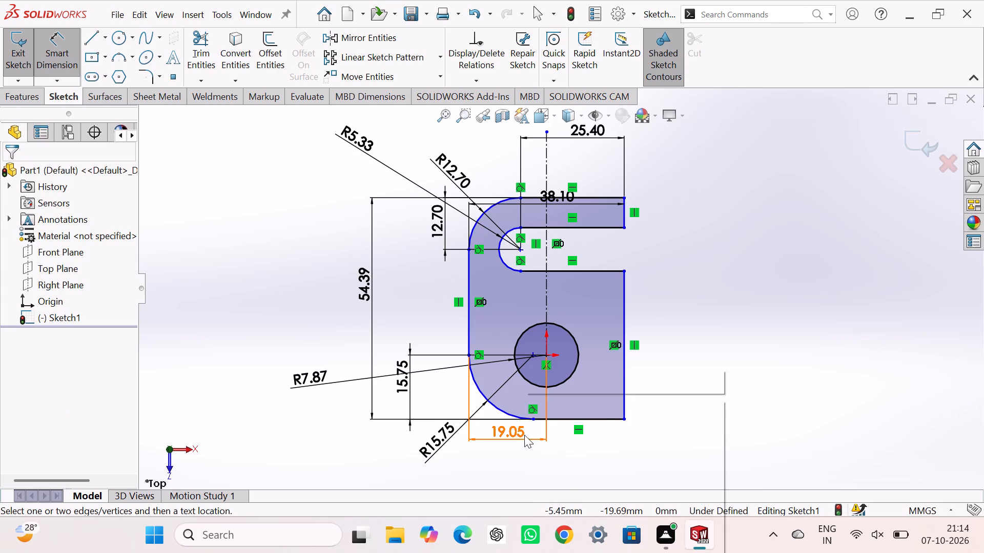
pyautogui.click(844, 395)
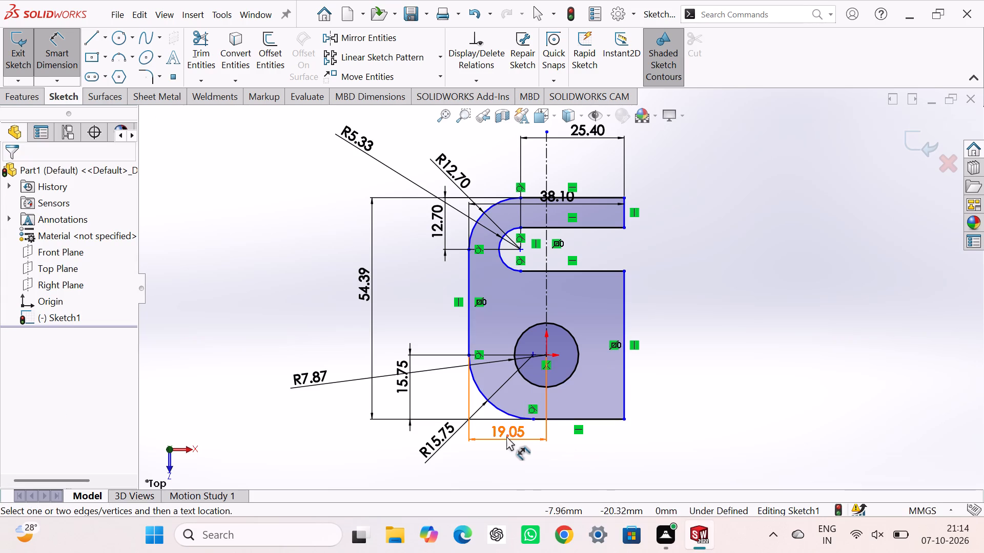
pyautogui.press('Delete')
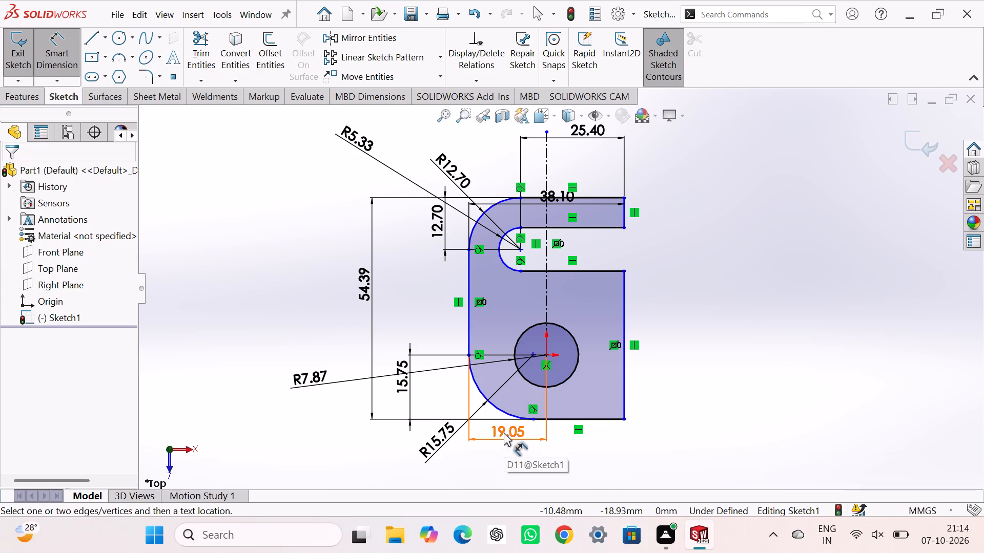
pyautogui.click(504, 431)
pyautogui.press('Delete')
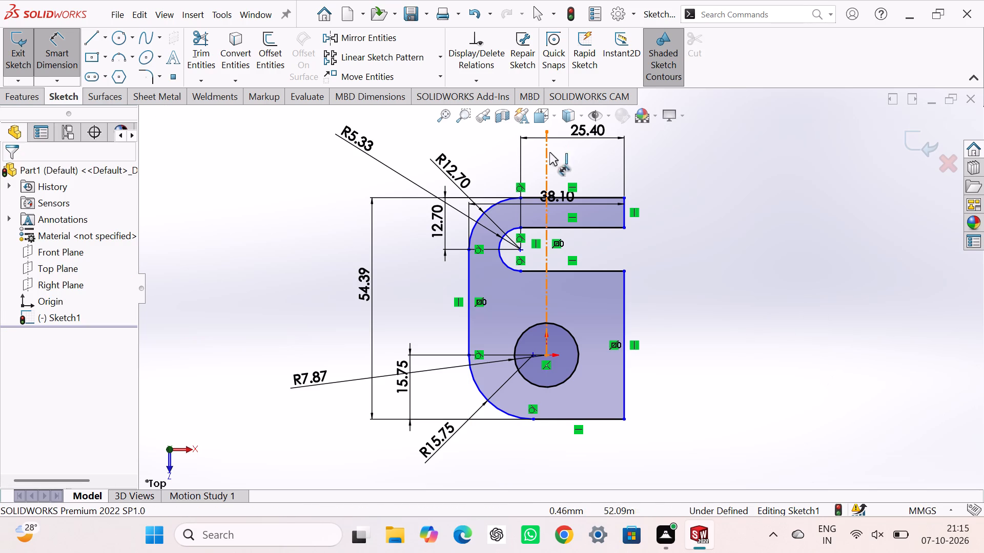
# Dimension the horizontal distance from the plate's left side line to the vertical centerline as 15.748 mm.
pyautogui.click(468, 325)
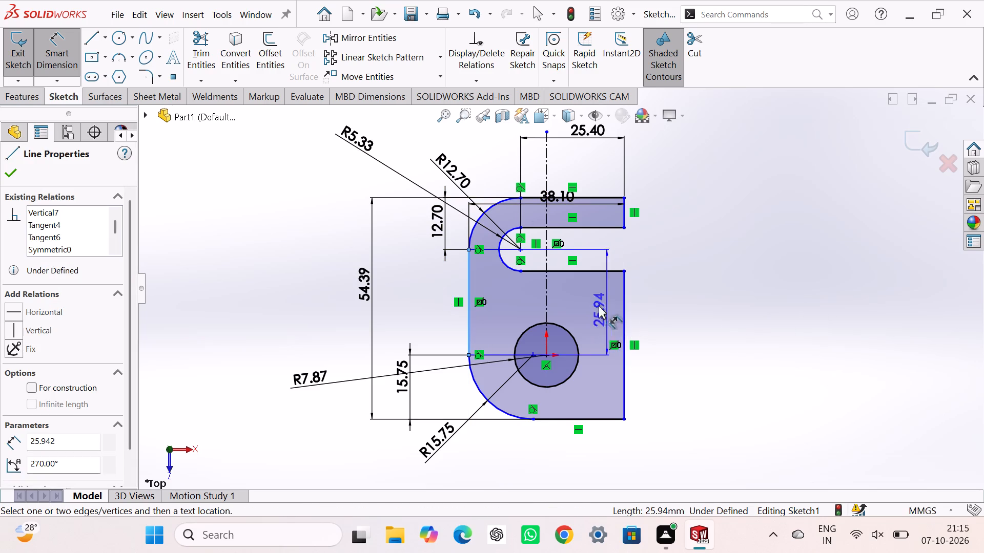
pyautogui.click(544, 288)
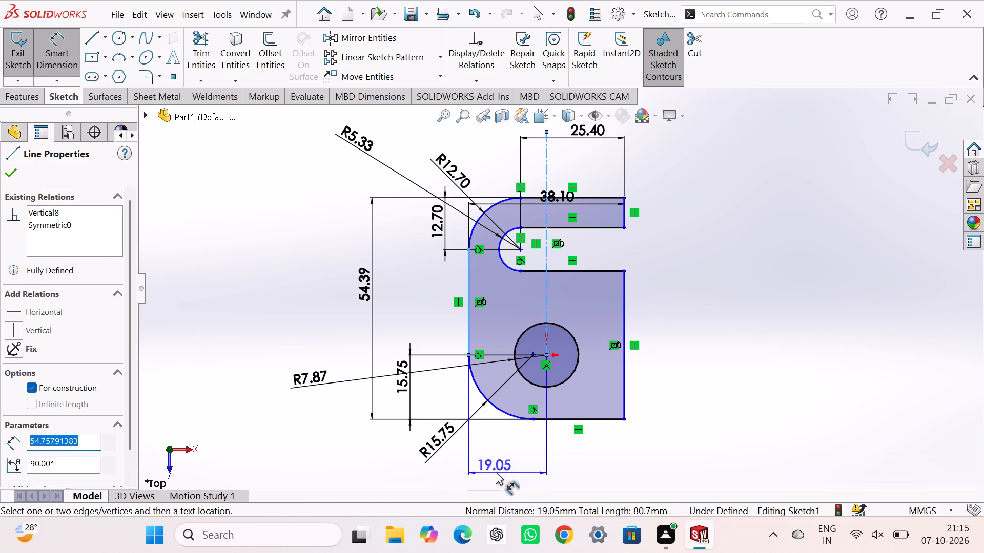
pyautogui.click(503, 465)
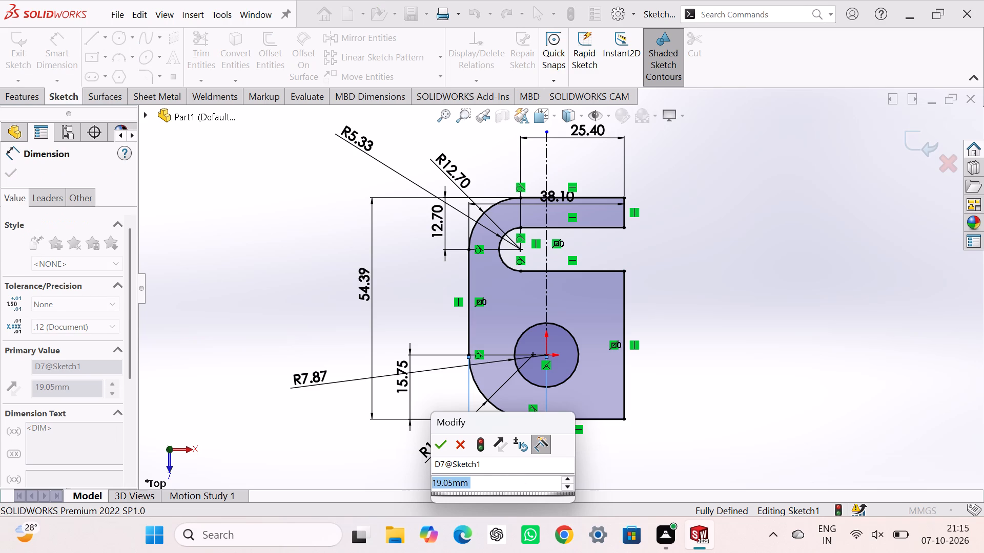
pyautogui.write('15.')
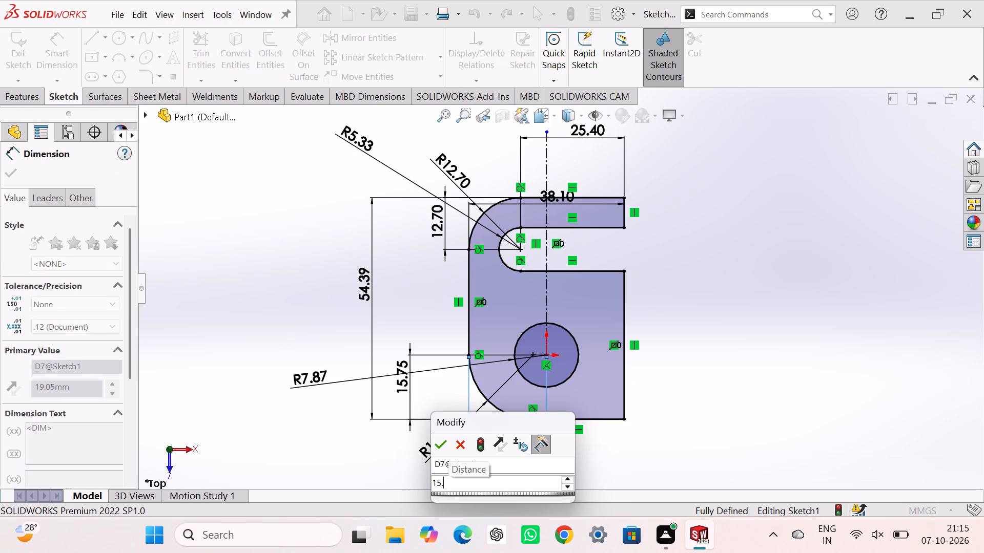
pyautogui.press('7')
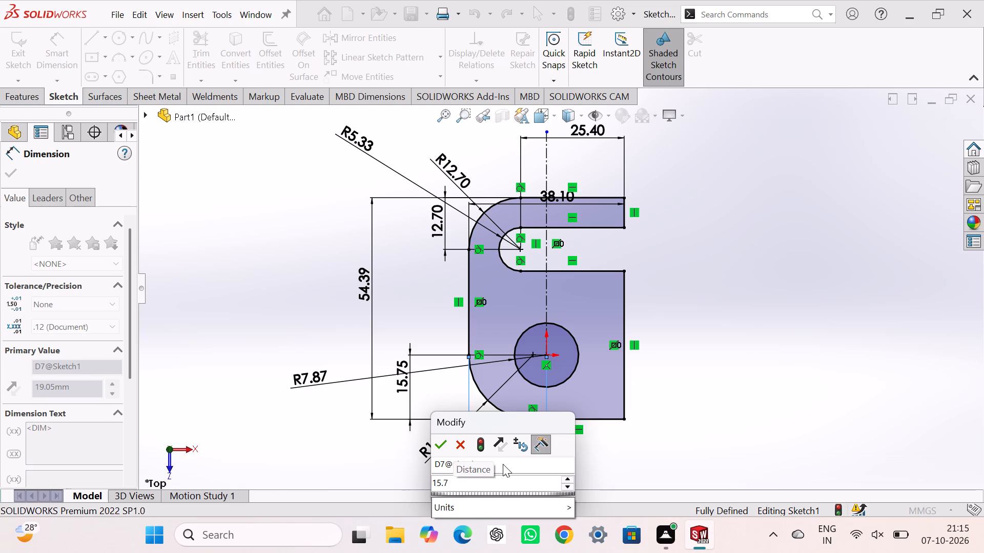
pyautogui.write('48')
pyautogui.press('Return')
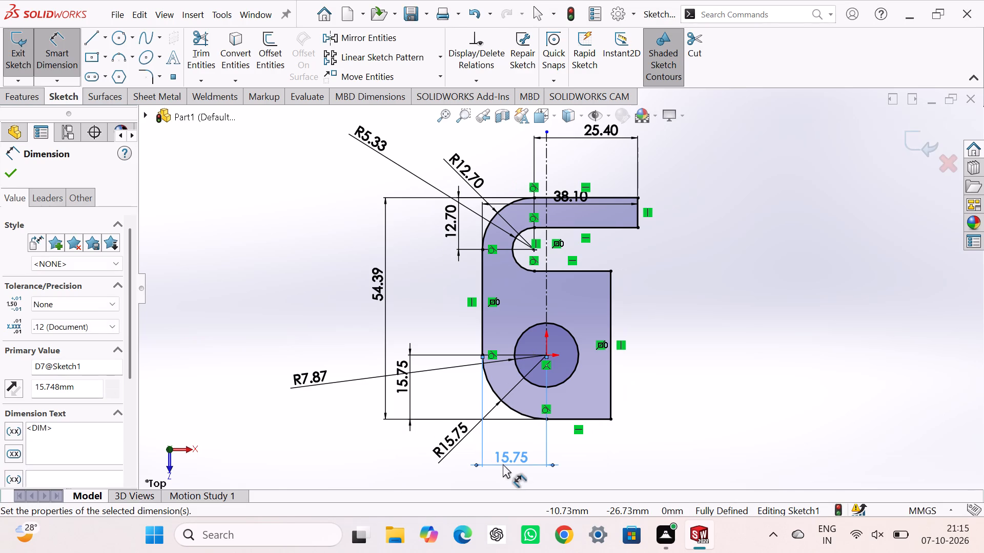
pyautogui.click(654, 405)
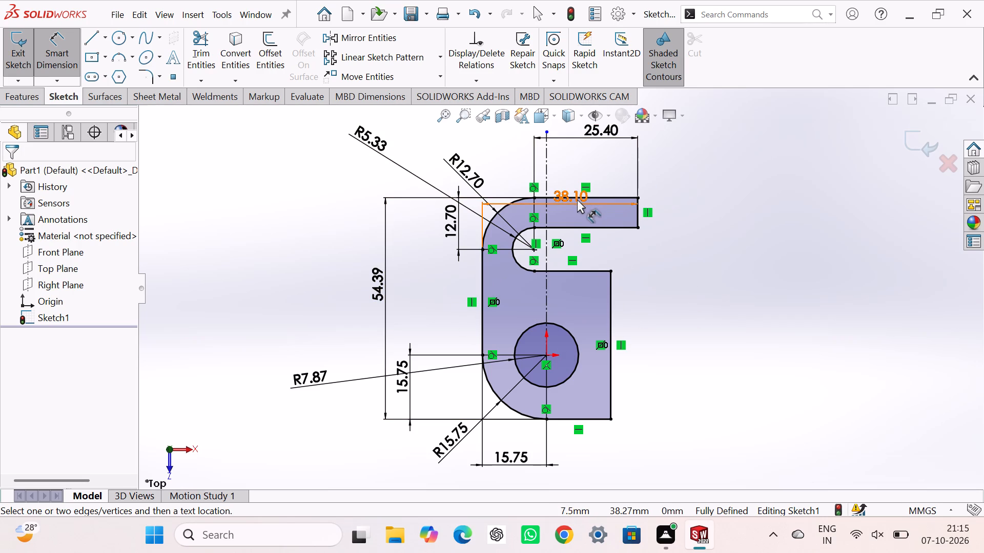
# Move the 38.10 mm width dimension clear above the plate's top line.
pyautogui.moveTo(575, 200); pyautogui.dragTo(574, 164)
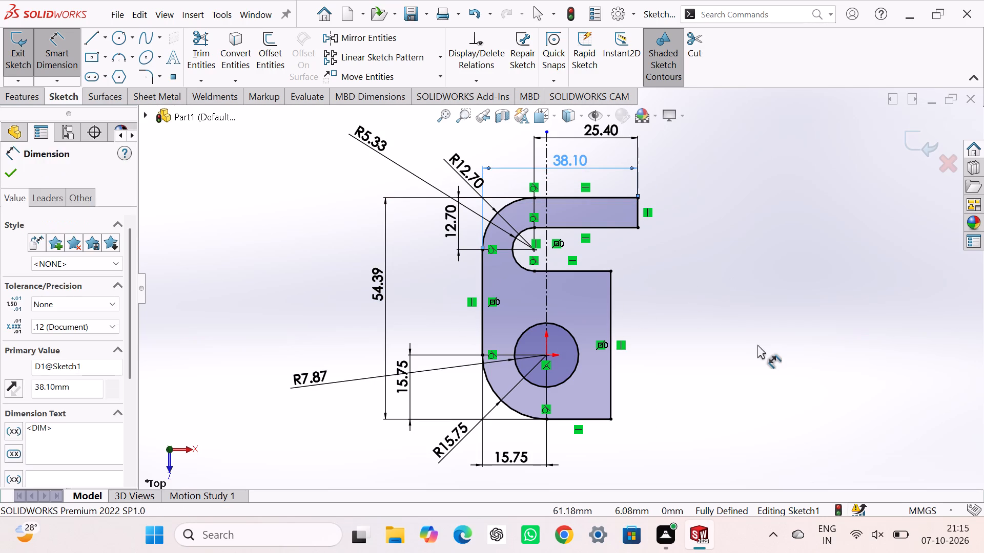
pyautogui.click(755, 346)
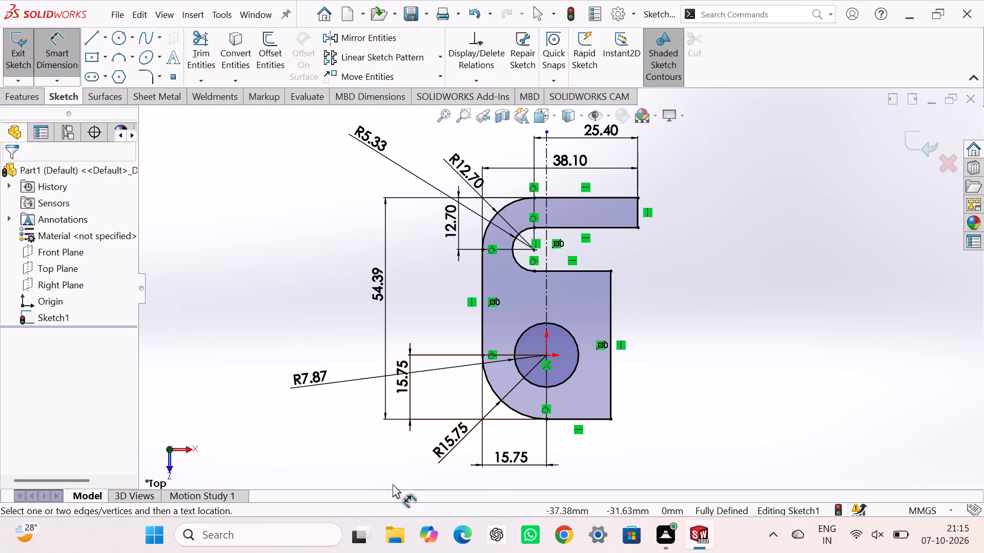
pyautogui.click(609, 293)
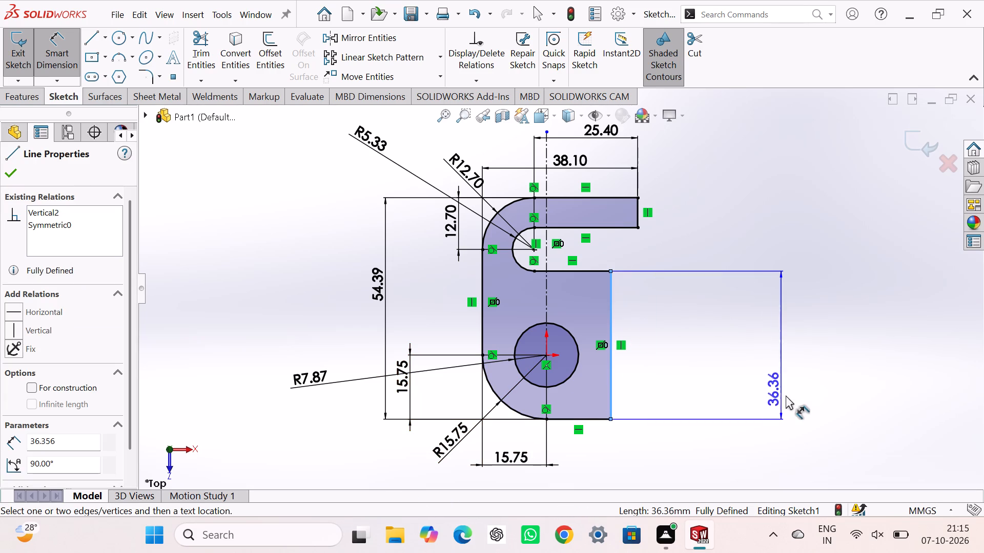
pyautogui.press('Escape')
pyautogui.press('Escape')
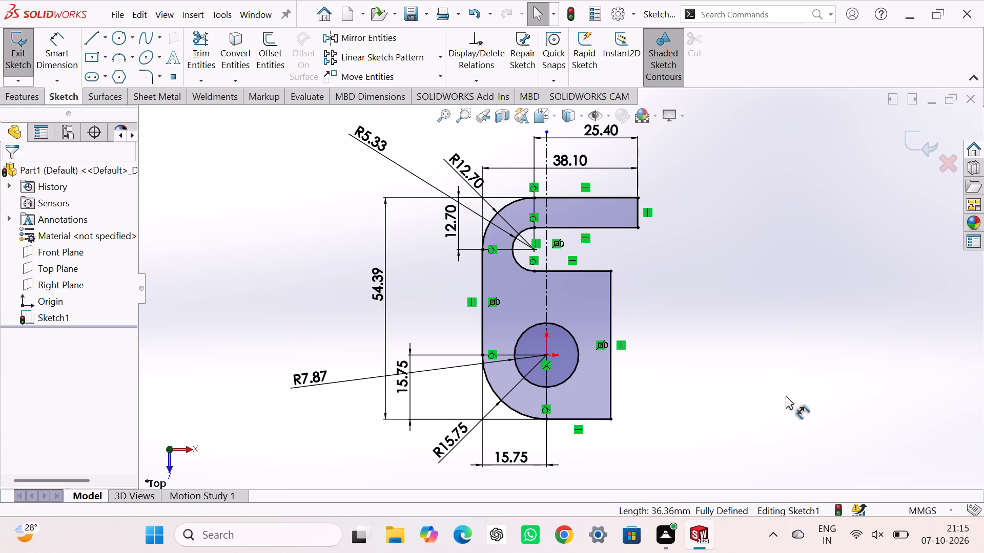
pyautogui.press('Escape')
# Delete the plate's right side line below the slot.
pyautogui.click(613, 310)
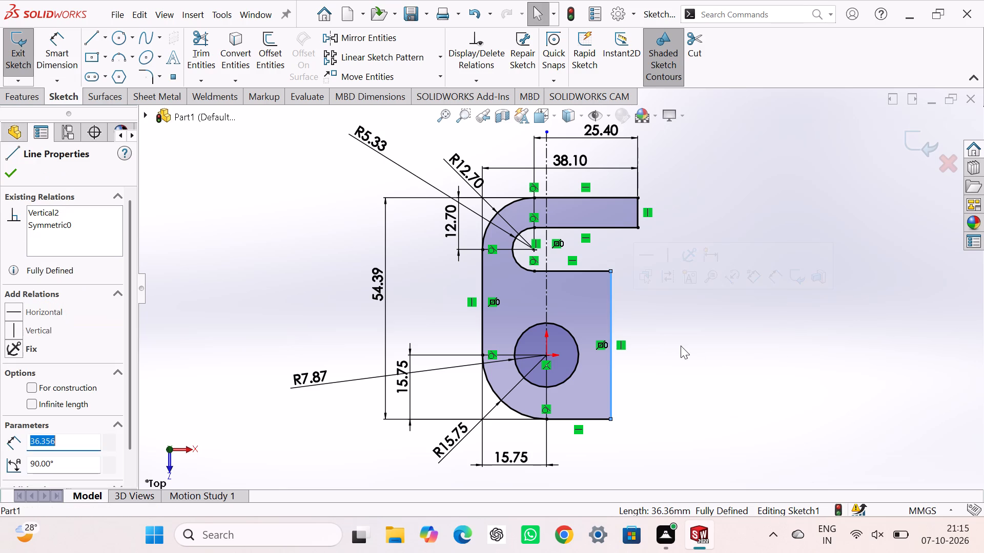
pyautogui.press('Delete')
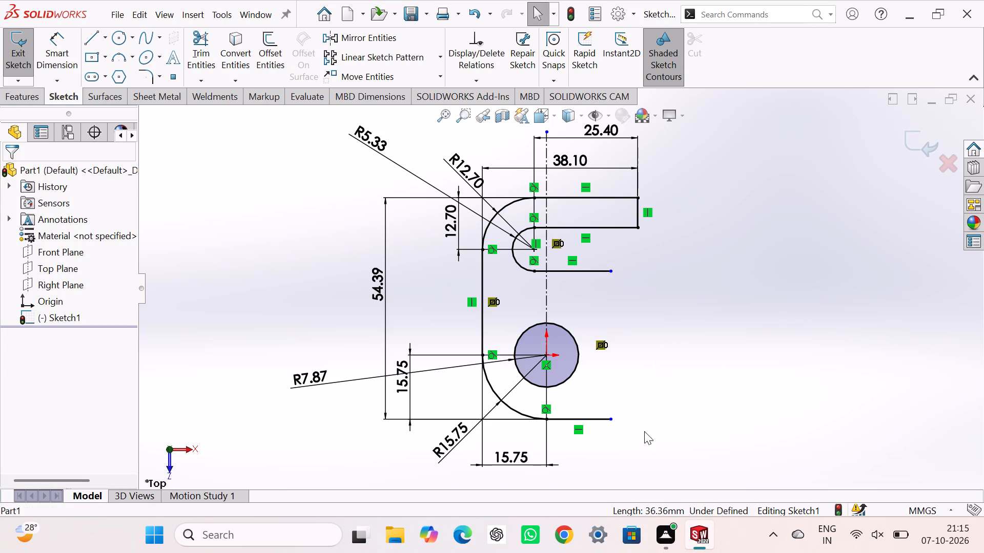
# Stretch the bottom line's open right end outward to about X 42.7 mm.
pyautogui.moveTo(609, 420); pyautogui.dragTo(613, 420)
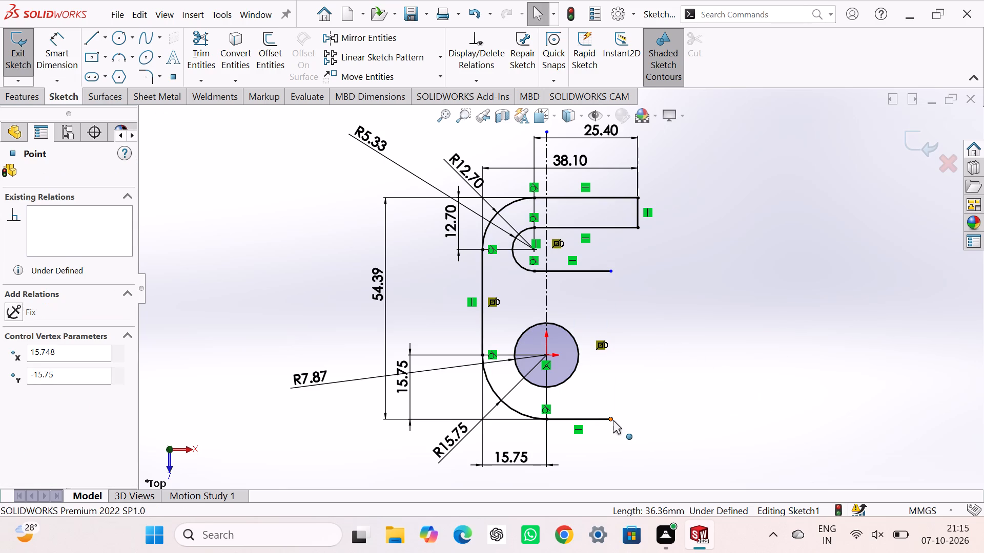
pyautogui.moveTo(613, 420); pyautogui.dragTo(721, 411)
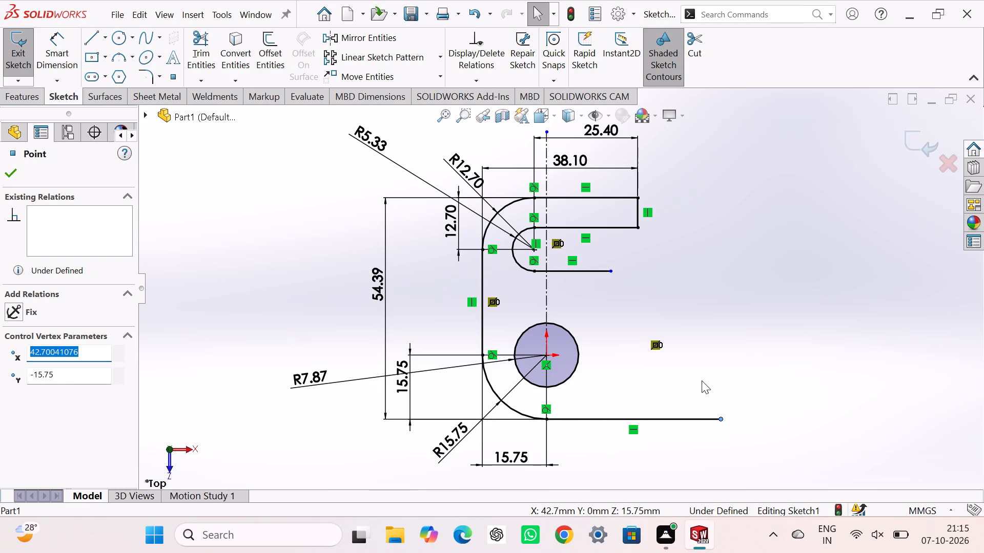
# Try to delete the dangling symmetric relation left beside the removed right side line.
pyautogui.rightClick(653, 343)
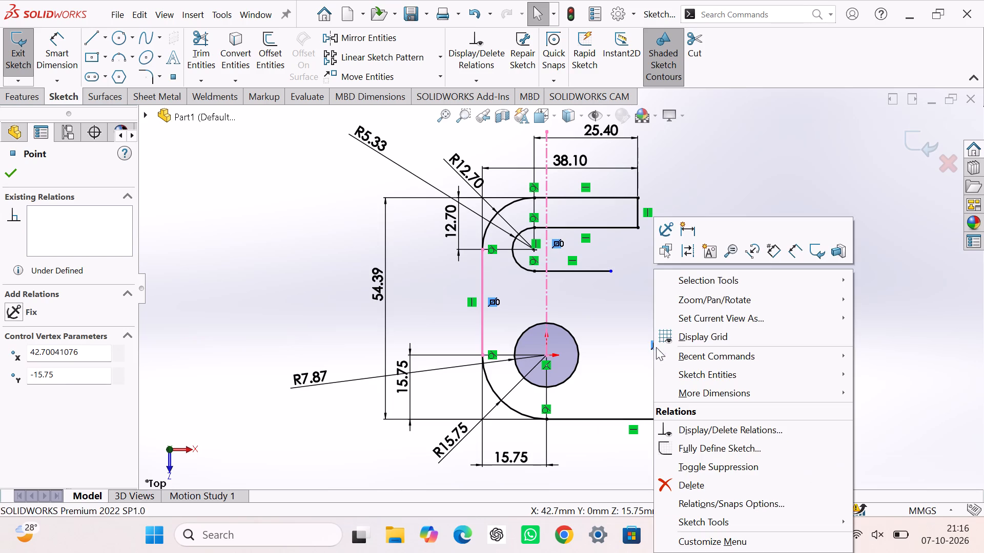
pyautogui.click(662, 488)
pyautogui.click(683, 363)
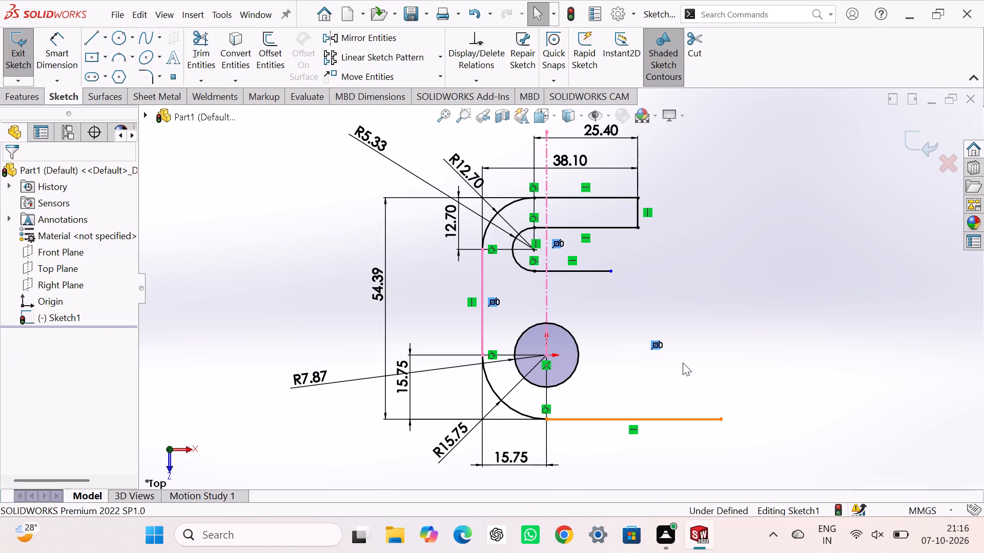
# Stretch the open right end of the slot's lower line outward to about X 41.7 mm.
pyautogui.moveTo(608, 269); pyautogui.dragTo(701, 290)
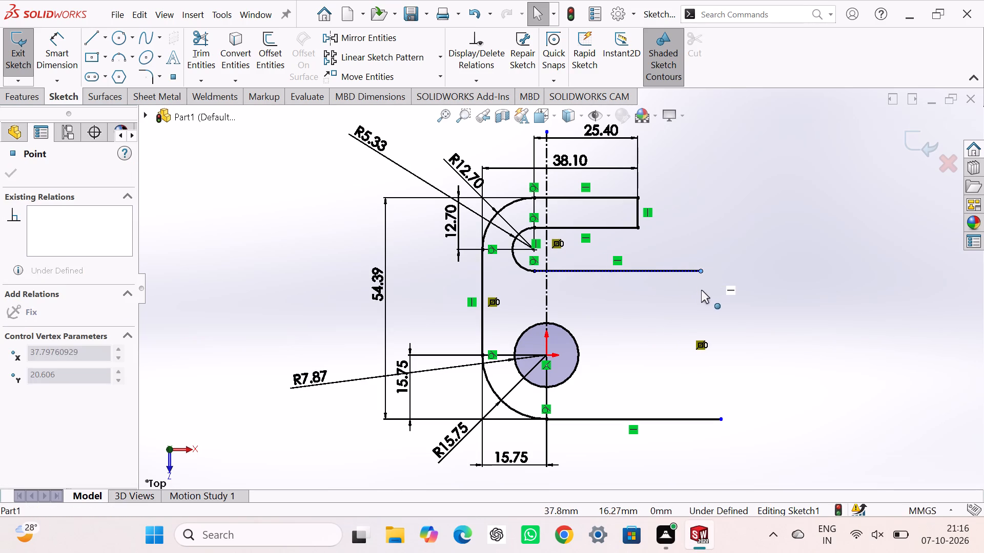
pyautogui.moveTo(701, 290); pyautogui.dragTo(716, 310)
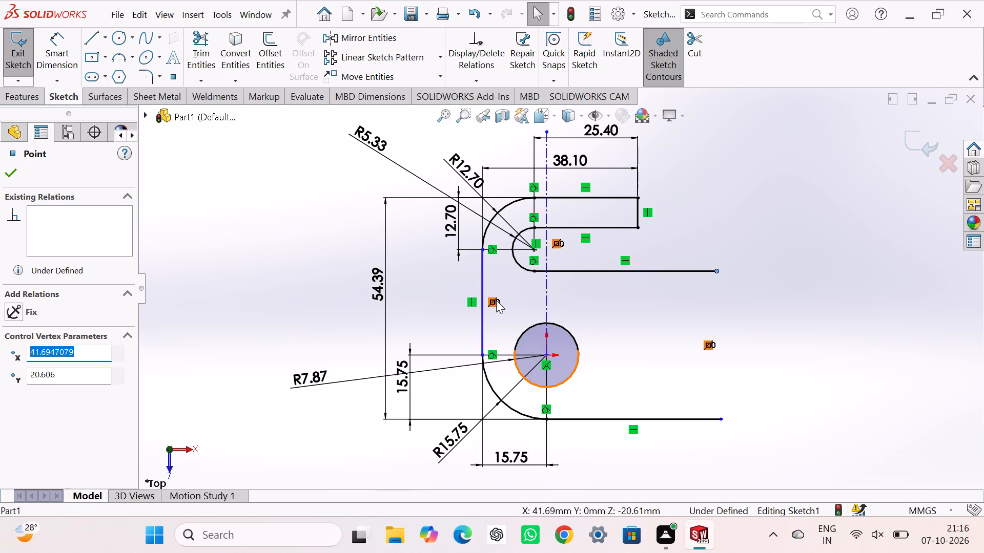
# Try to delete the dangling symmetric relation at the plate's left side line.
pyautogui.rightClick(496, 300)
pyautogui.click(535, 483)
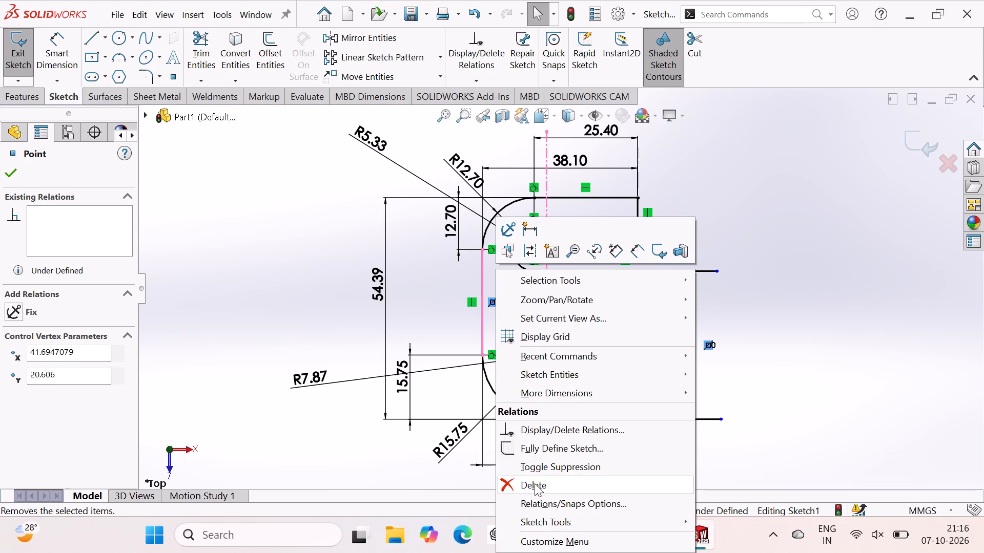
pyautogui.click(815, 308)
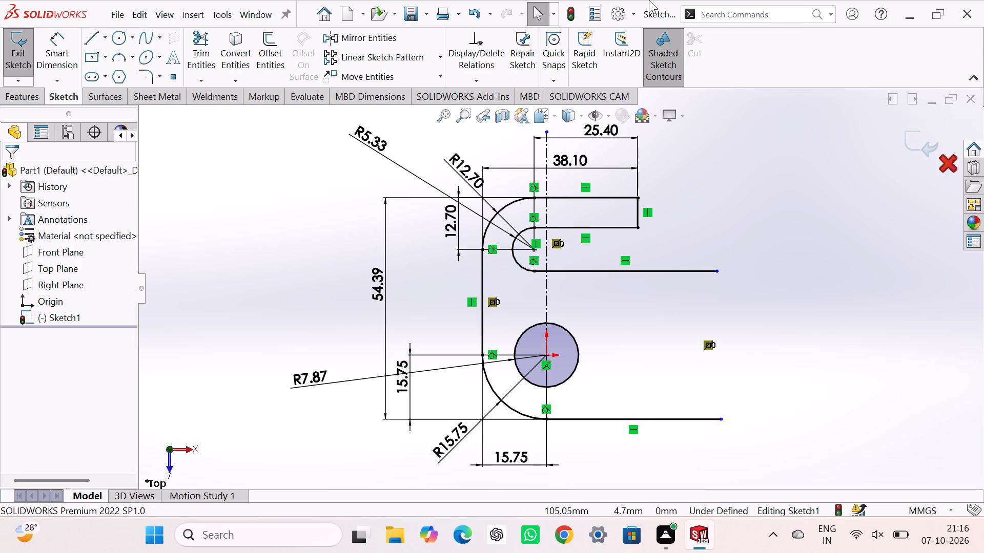
# Draw a line joining the open right ends of the slot's lower line and the plate's bottom line.
pyautogui.click(87, 37)
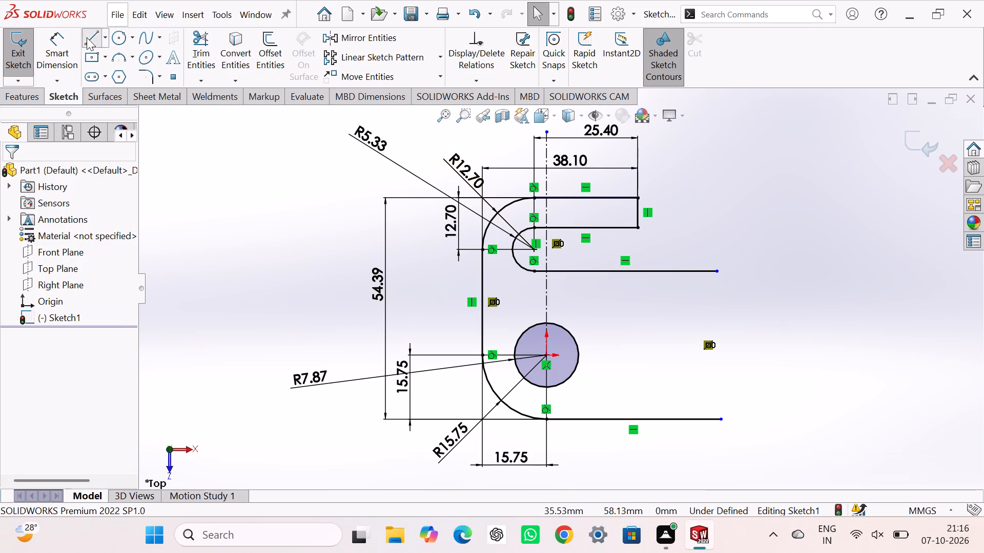
pyautogui.click(716, 272)
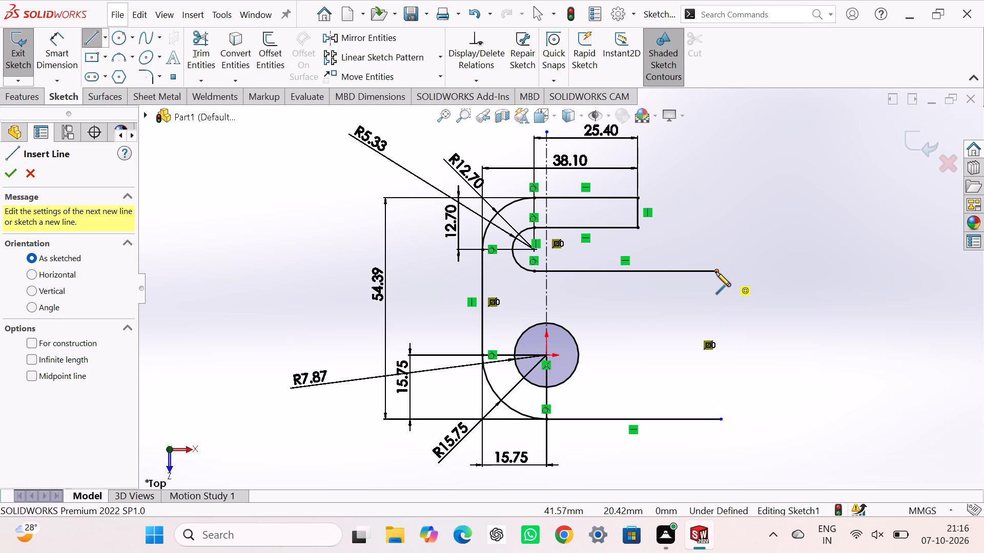
pyautogui.click(719, 420)
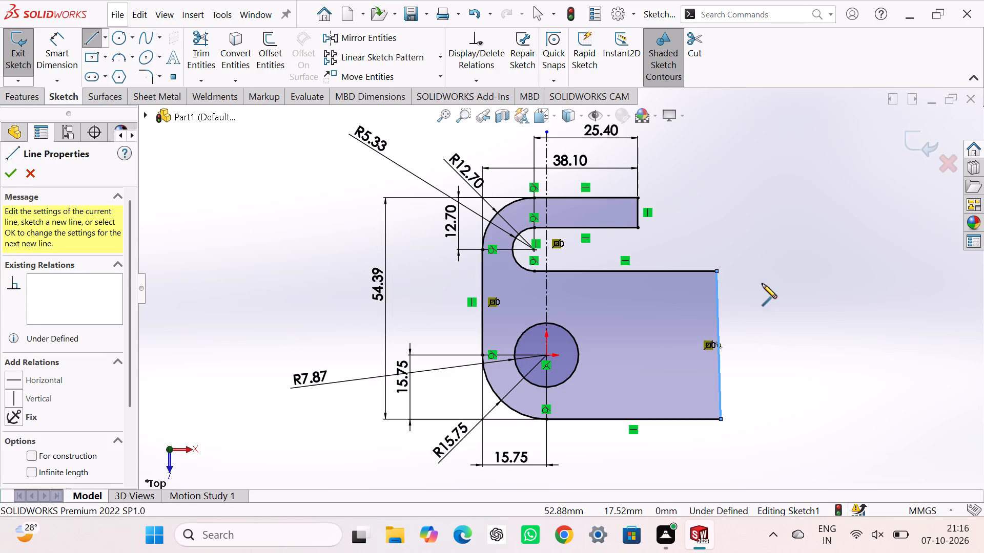
pyautogui.press('Escape')
pyautogui.press('Escape')
# Add a vertical relation to the newly drawn right side line.
pyautogui.click(719, 336)
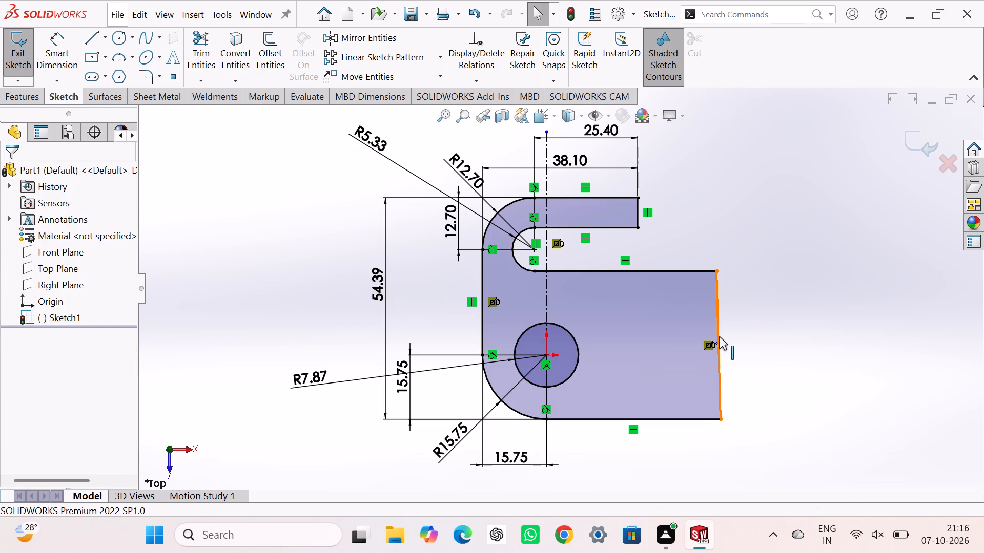
pyautogui.click(770, 285)
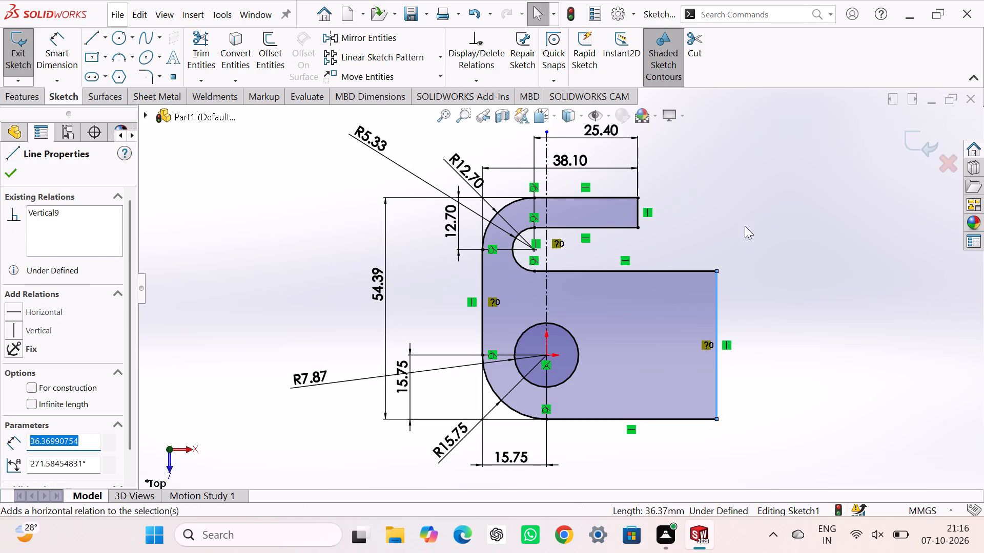
pyautogui.click(745, 226)
# Dimension the distance between the plate's left side line and the new right side line as 38.1 mm, and exit the sketch.
pyautogui.moveTo(746, 302); pyautogui.dragTo(746, 190, button='right')
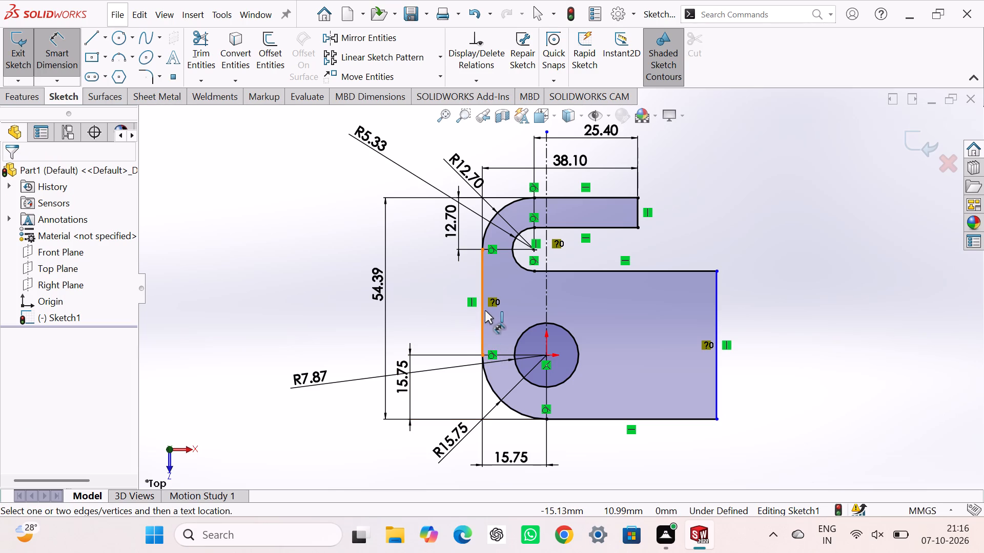
pyautogui.click(481, 320)
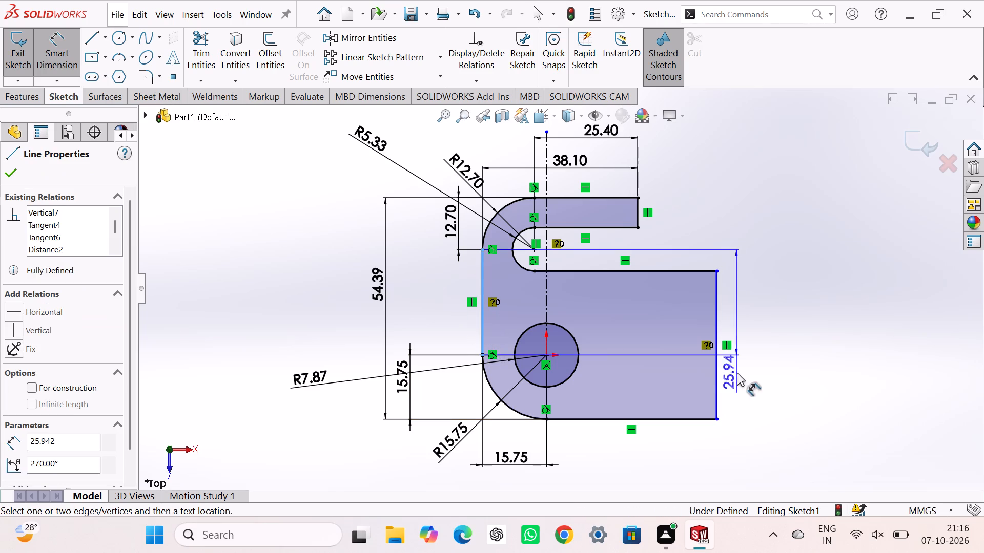
pyautogui.click(716, 306)
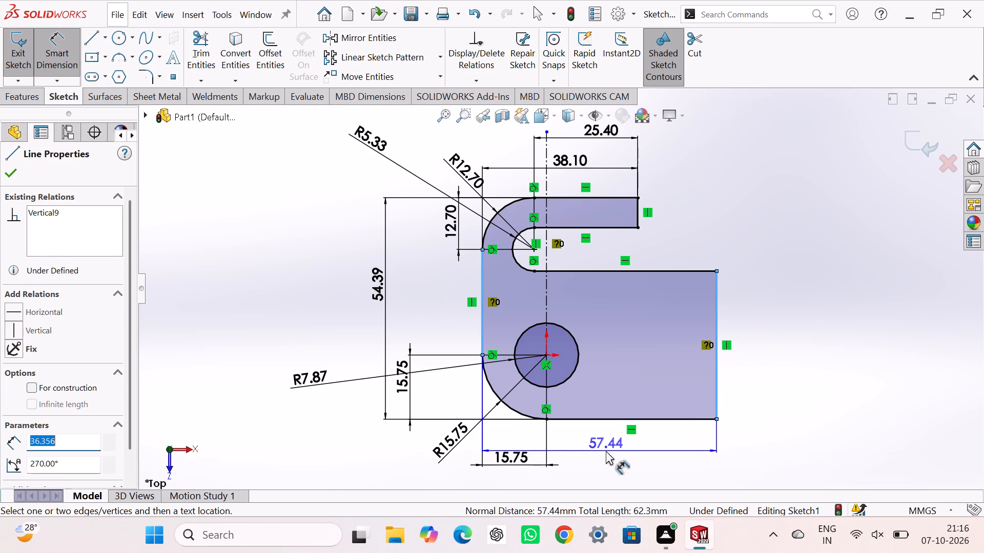
pyautogui.click(606, 451)
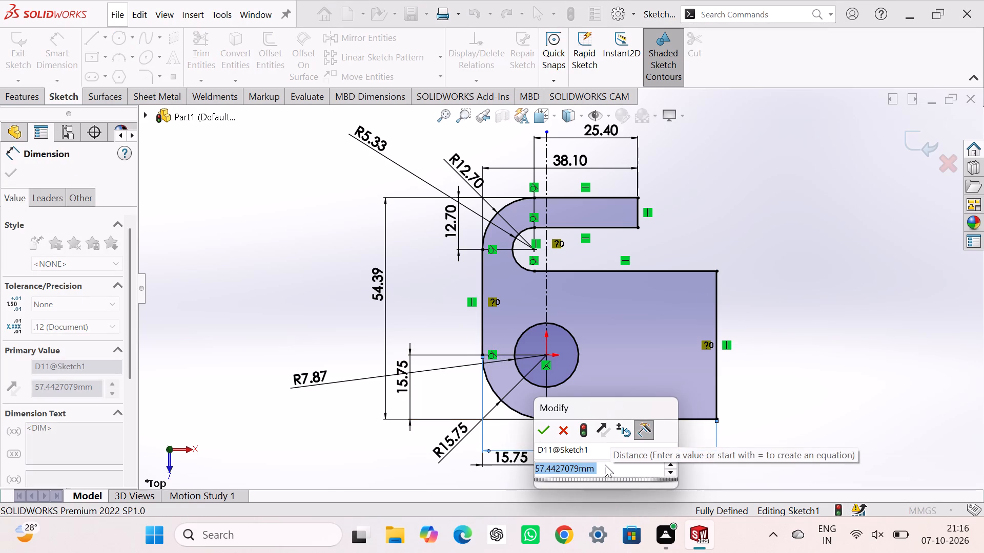
pyautogui.write('38.1')
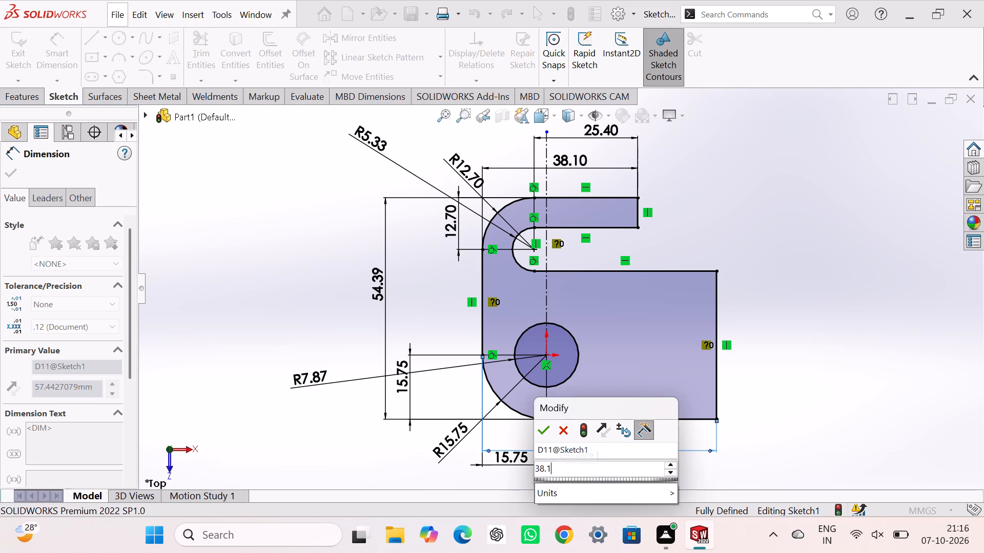
pyautogui.press('Return')
pyautogui.click(728, 283)
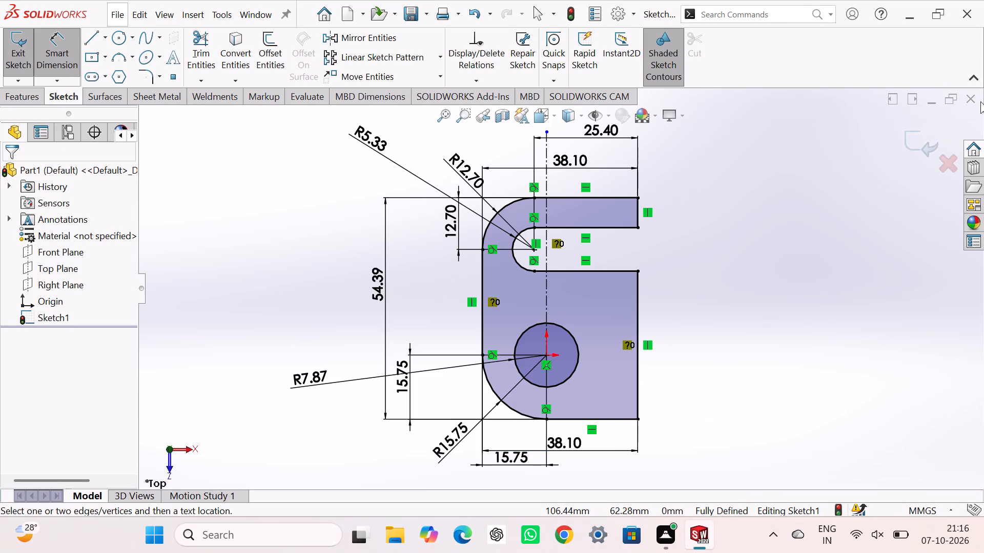
pyautogui.click(914, 143)
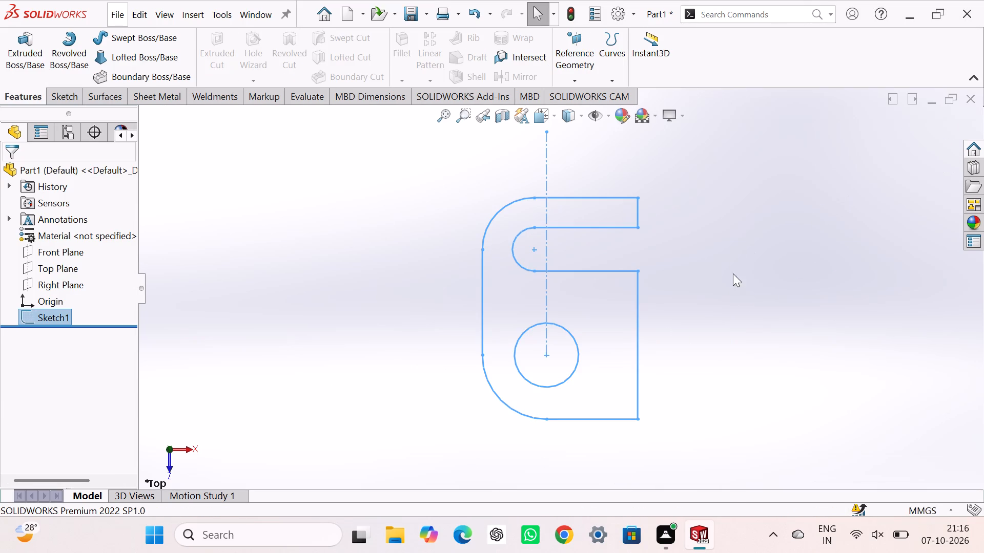
# Create a sheet metal Base Flange from the plate sketch with a thickness of 1.524 mm.
pyautogui.moveTo(733, 285); pyautogui.dragTo(740, 166, button='middle')
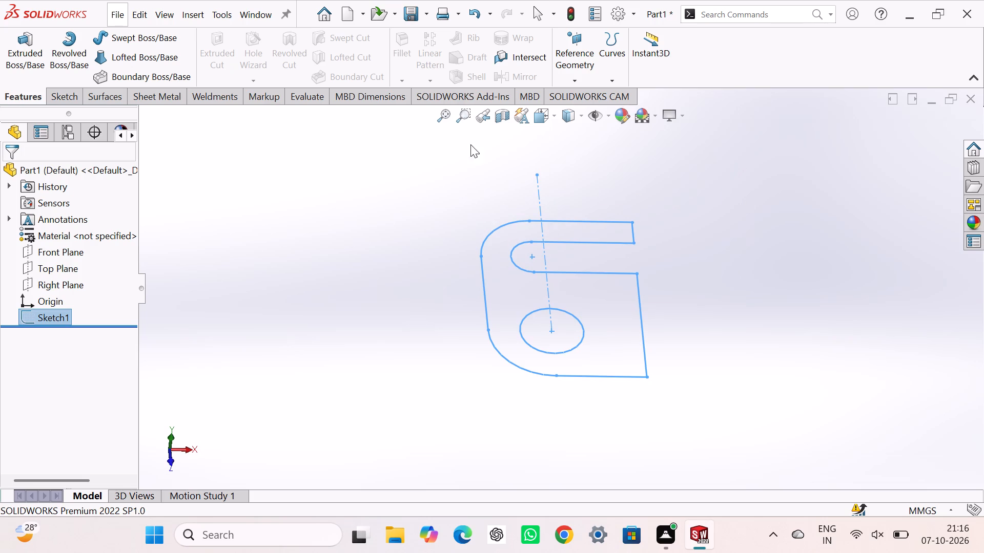
pyautogui.click(165, 95)
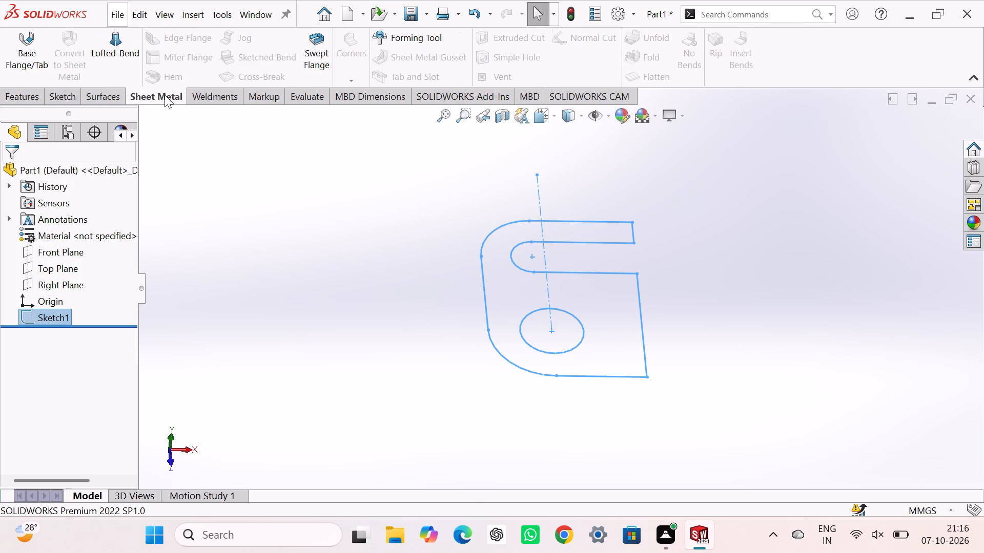
pyautogui.click(19, 36)
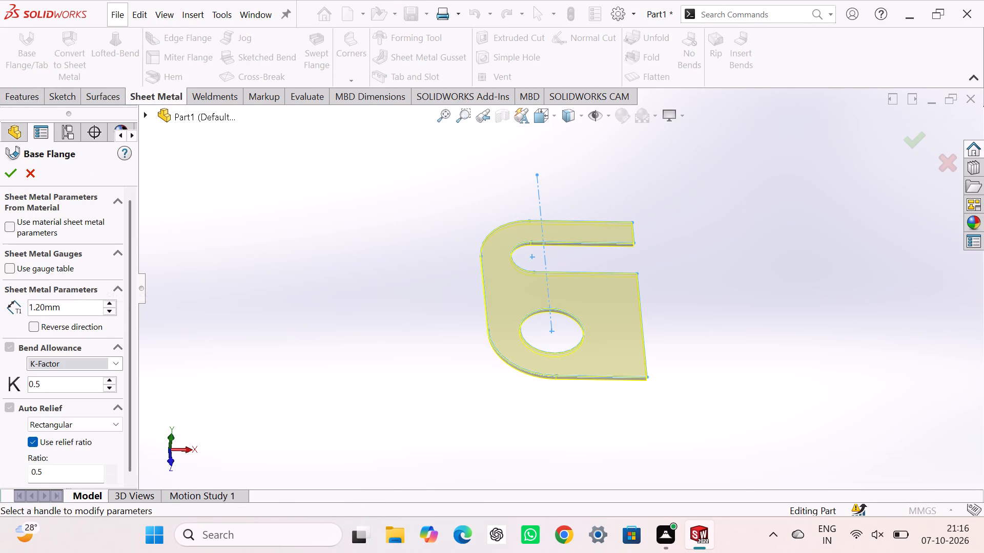
pyautogui.doubleClick(85, 305)
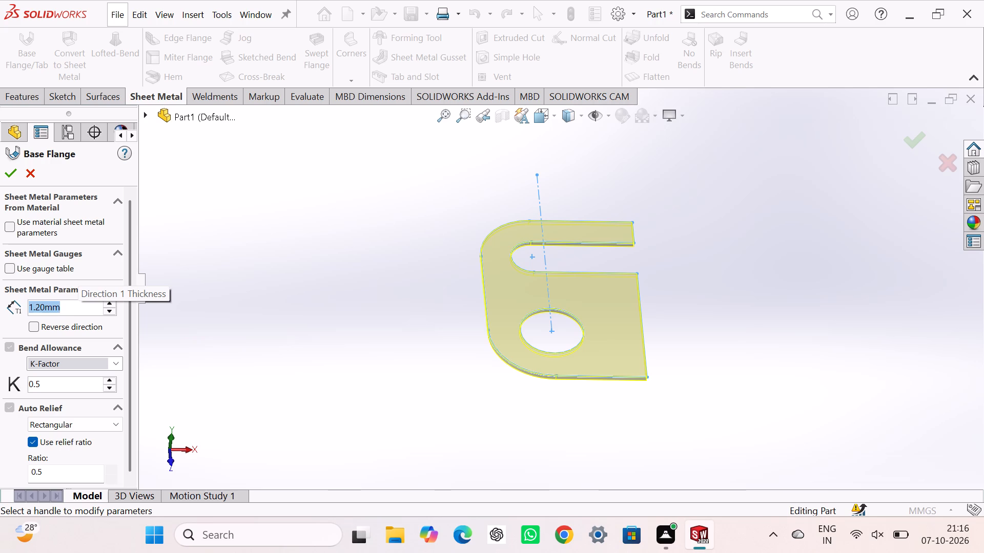
pyautogui.write('1.')
pyautogui.write('524')
pyautogui.press('Return')
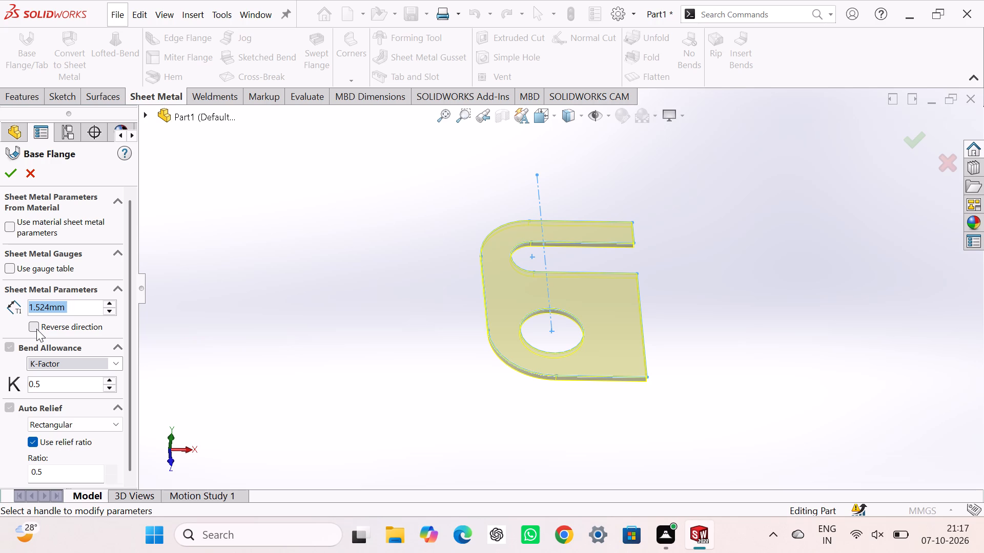
pyautogui.click(9, 178)
pyautogui.click(332, 247)
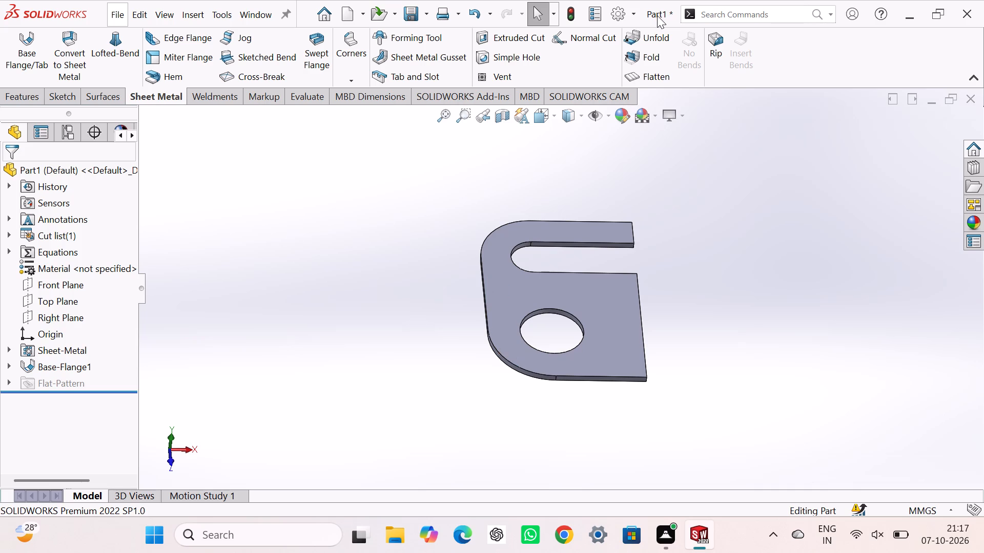
# On the plate's top face, sketch a horizontal line from side edge to side edge, about 33.6 mm above the bottom edge, between slot and hole.
pyautogui.hotkey('ctrl', '7')
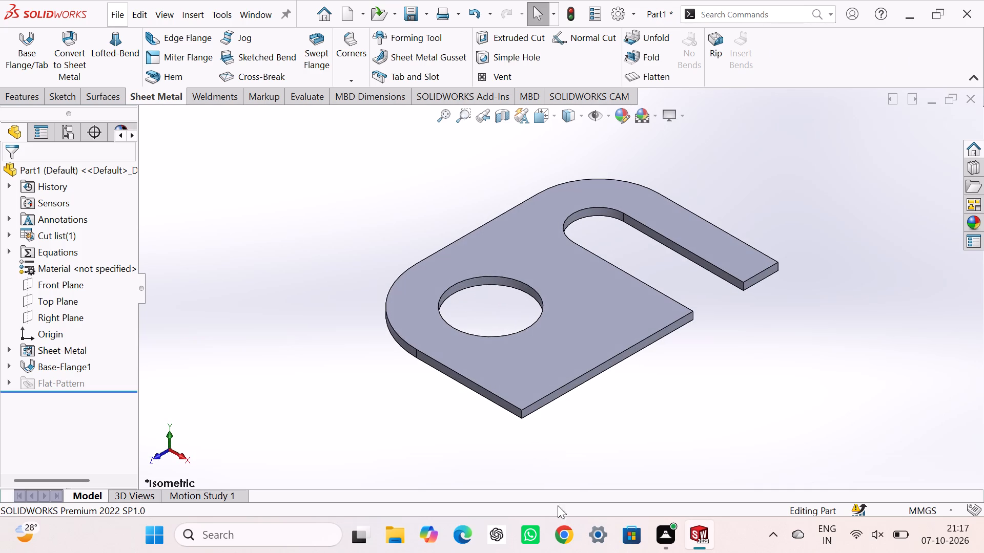
pyautogui.click(600, 309)
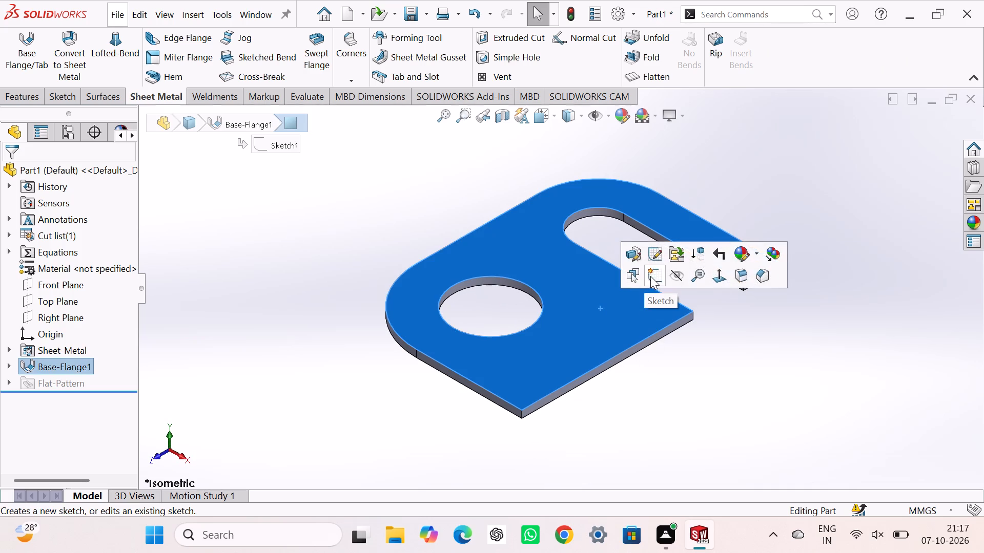
pyautogui.click(653, 275)
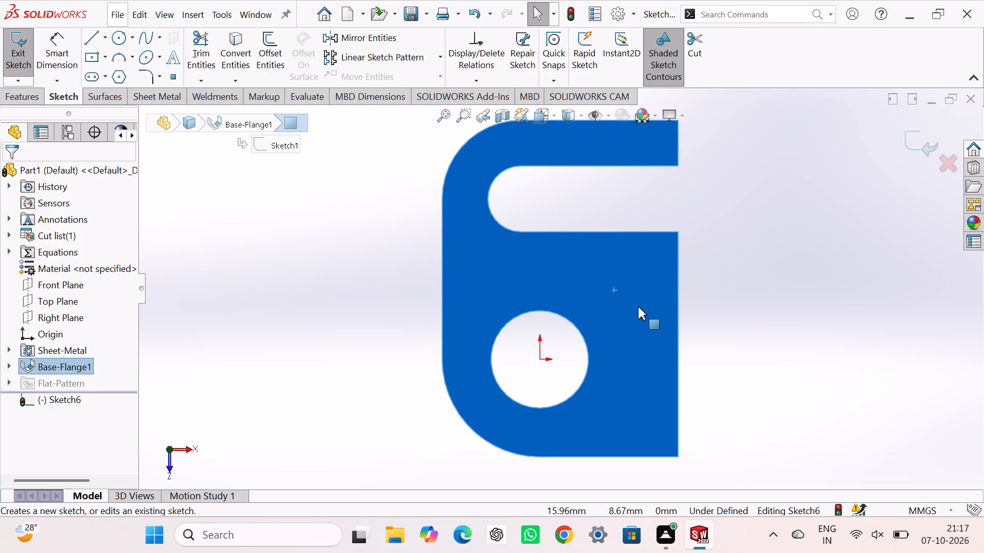
pyautogui.click(718, 296)
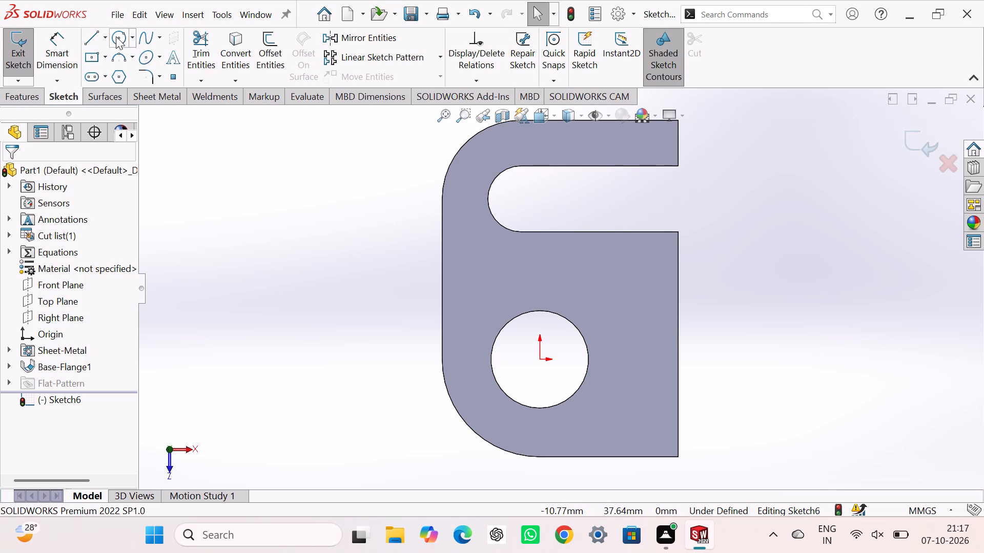
pyautogui.click(87, 31)
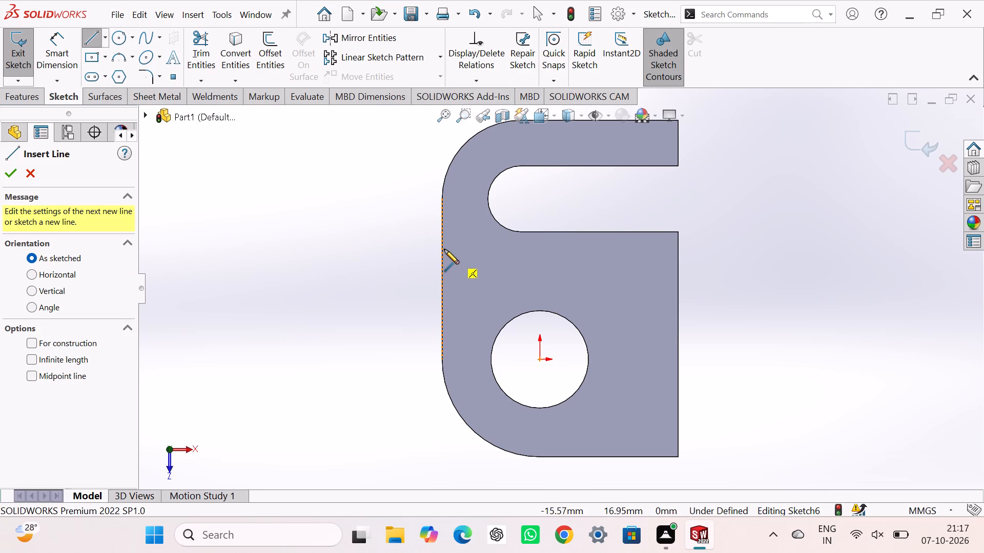
pyautogui.click(442, 249)
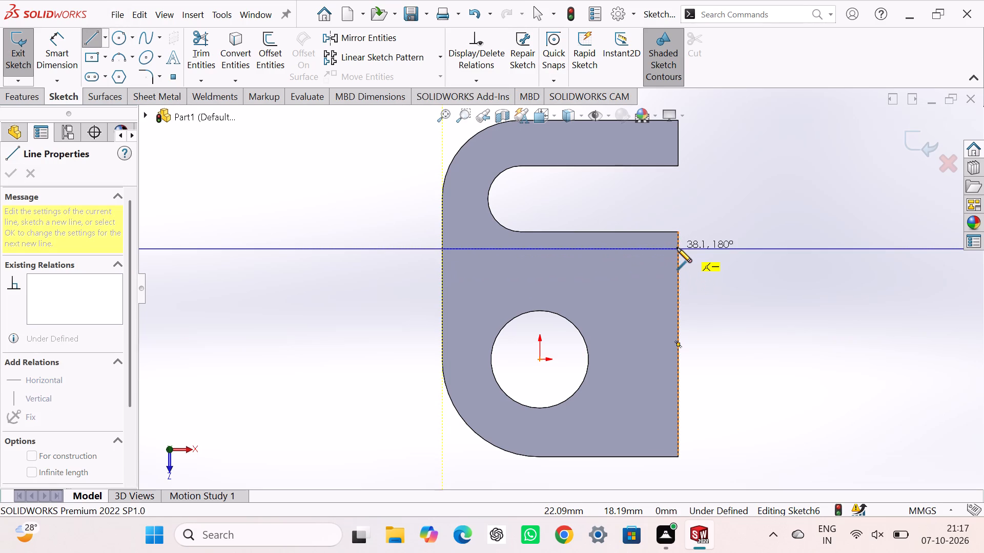
pyautogui.click(679, 249)
pyautogui.rightClick(315, 209)
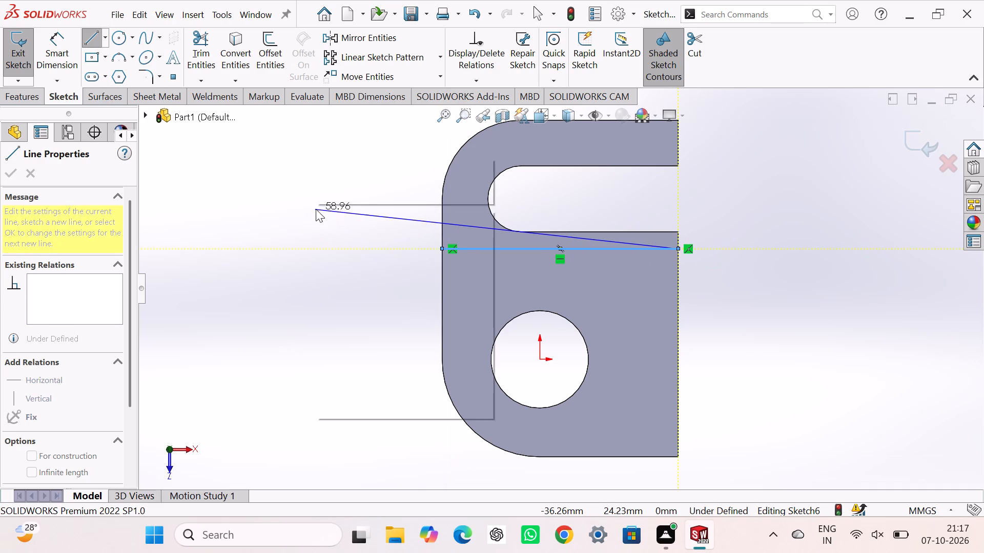
pyautogui.click(336, 219)
# Dimension the line's distance from the plate's bottom edge as 27.1954 mm and exit the sketch.
pyautogui.moveTo(324, 289); pyautogui.dragTo(361, 174, button='right')
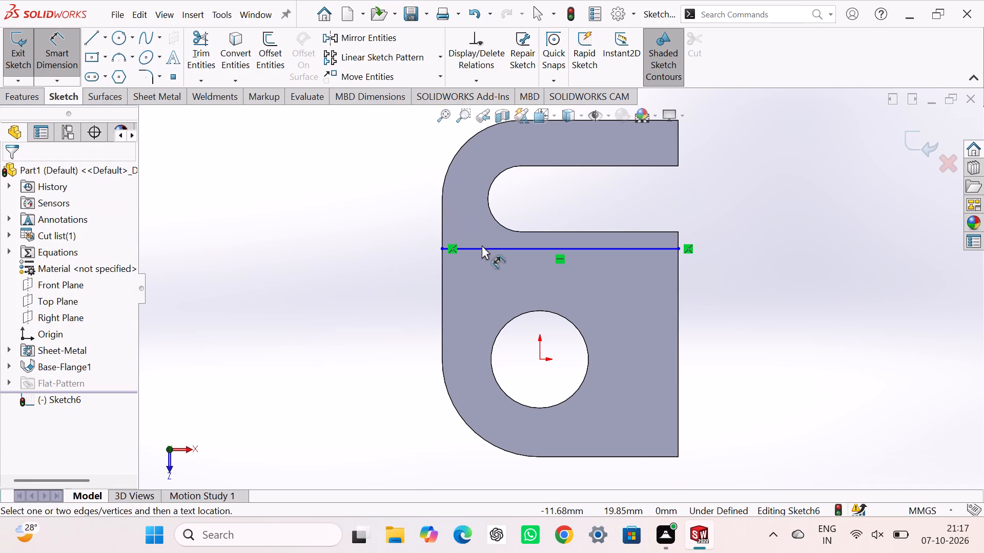
pyautogui.click(486, 248)
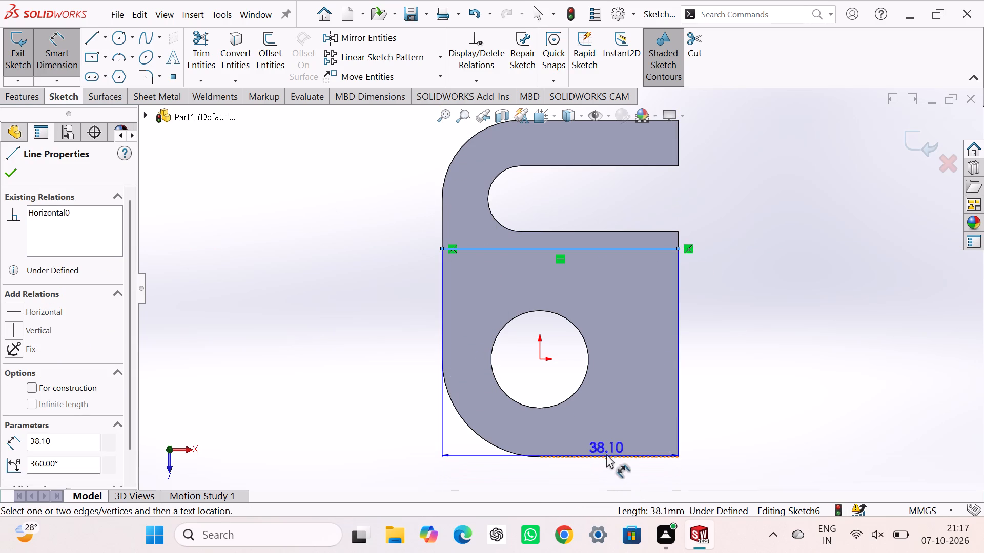
pyautogui.moveTo(610, 456); pyautogui.dragTo(604, 455)
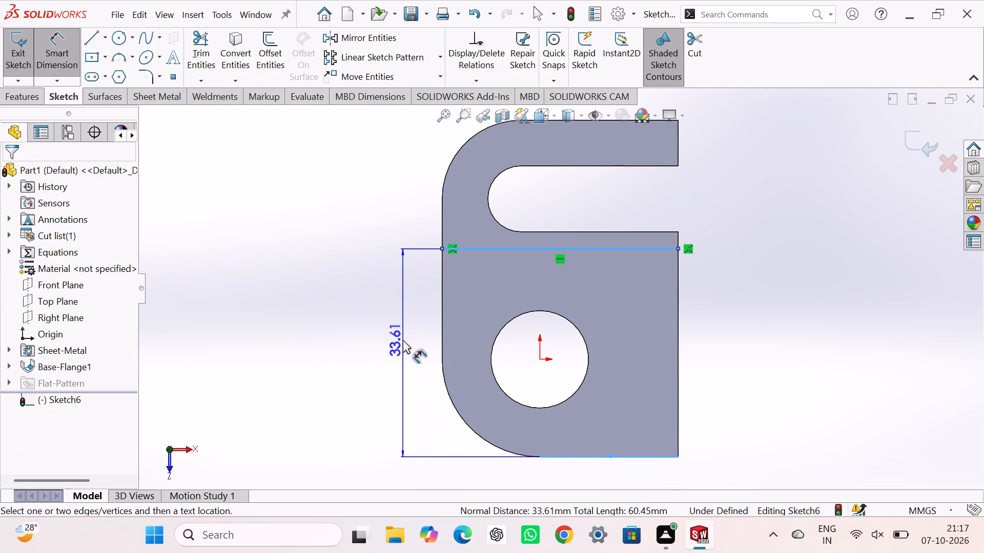
pyautogui.click(403, 340)
pyautogui.write('21')
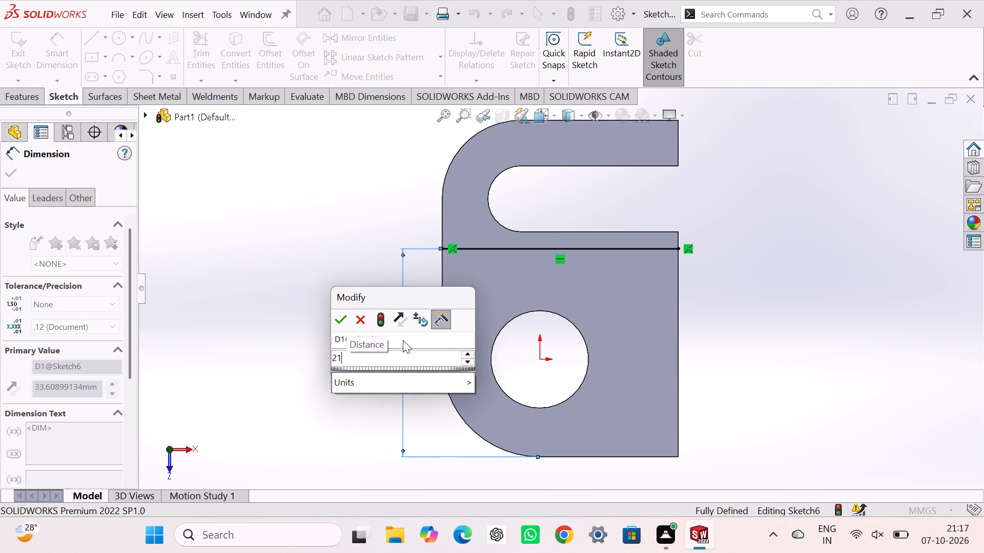
pyautogui.press('.')
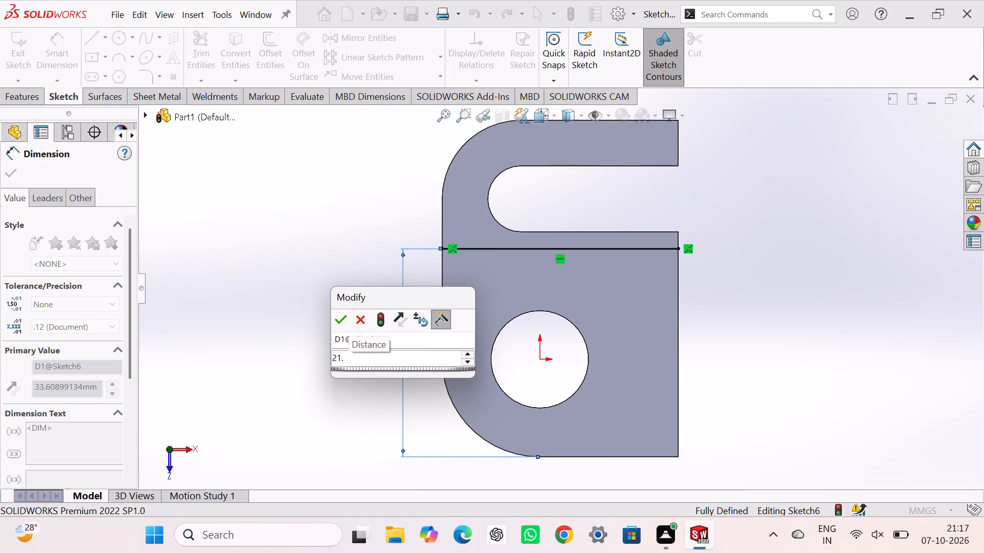
pyautogui.press('BackSpace')
pyautogui.press('BackSpace')
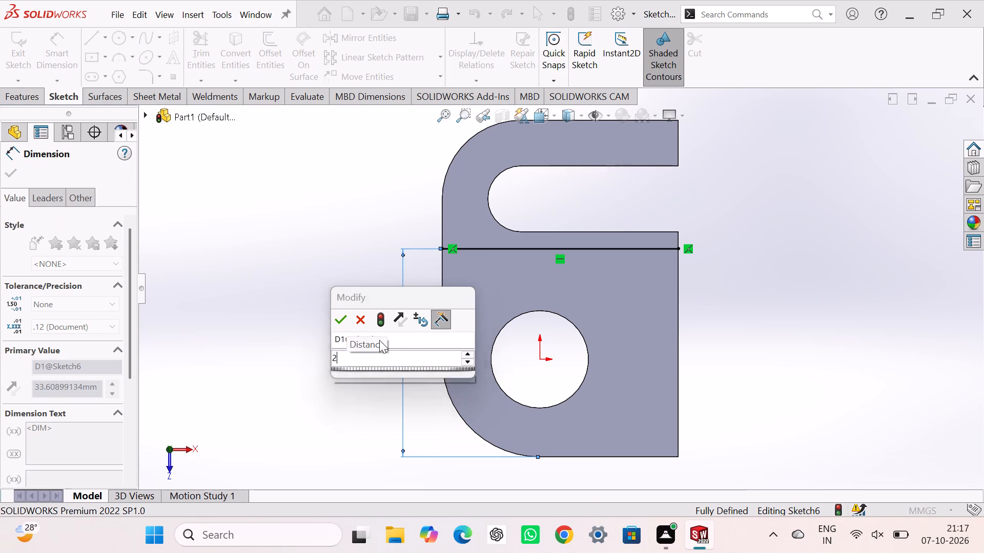
pyautogui.press('7')
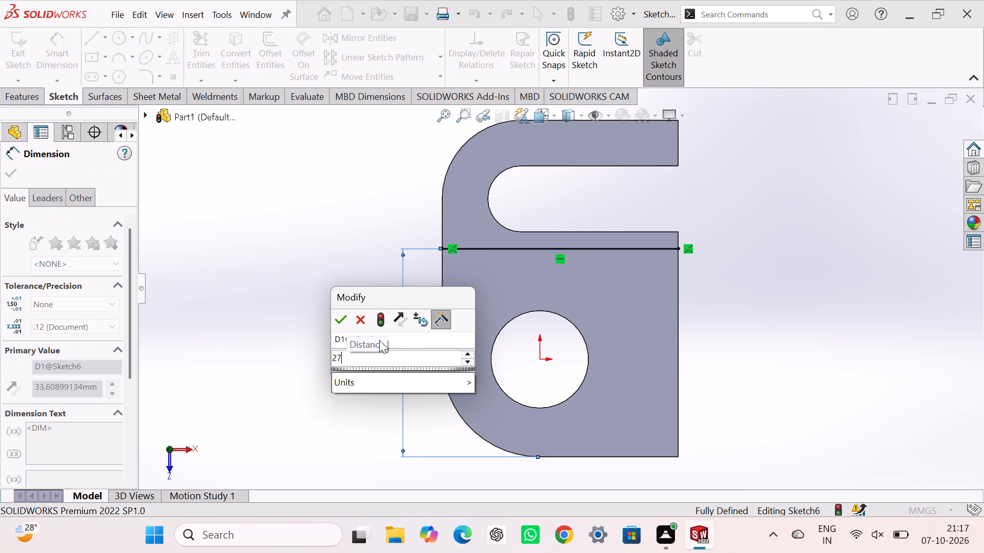
pyautogui.press('.')
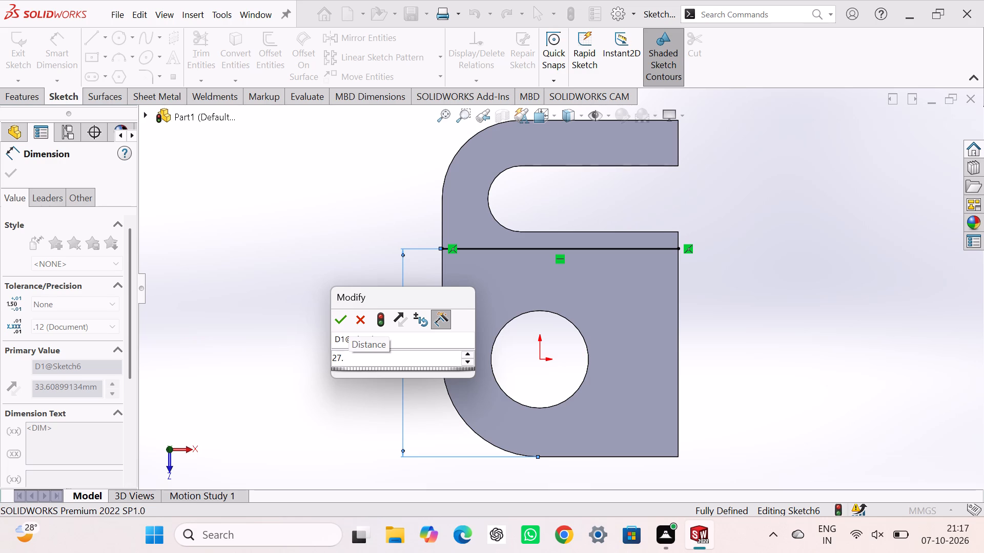
pyautogui.write('1954')
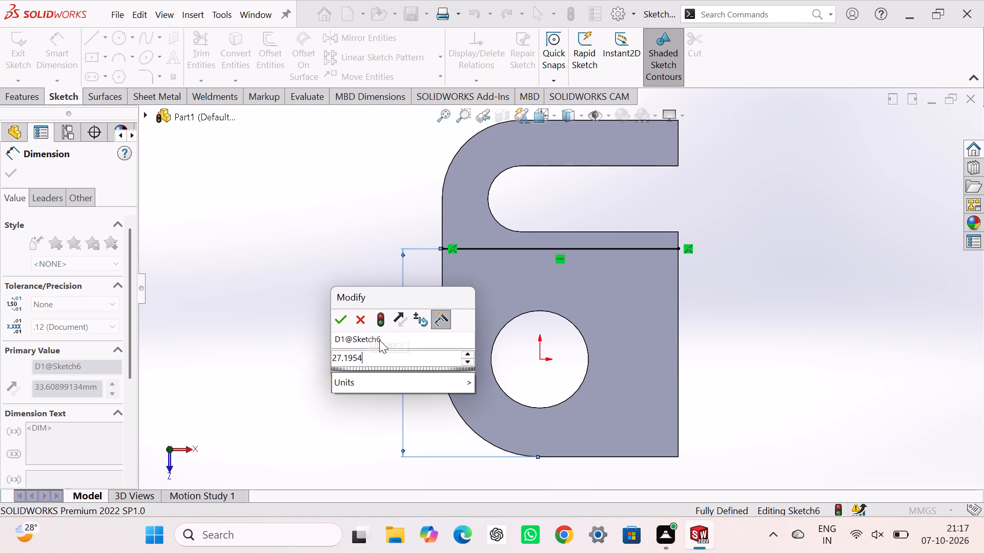
pyautogui.press('Return')
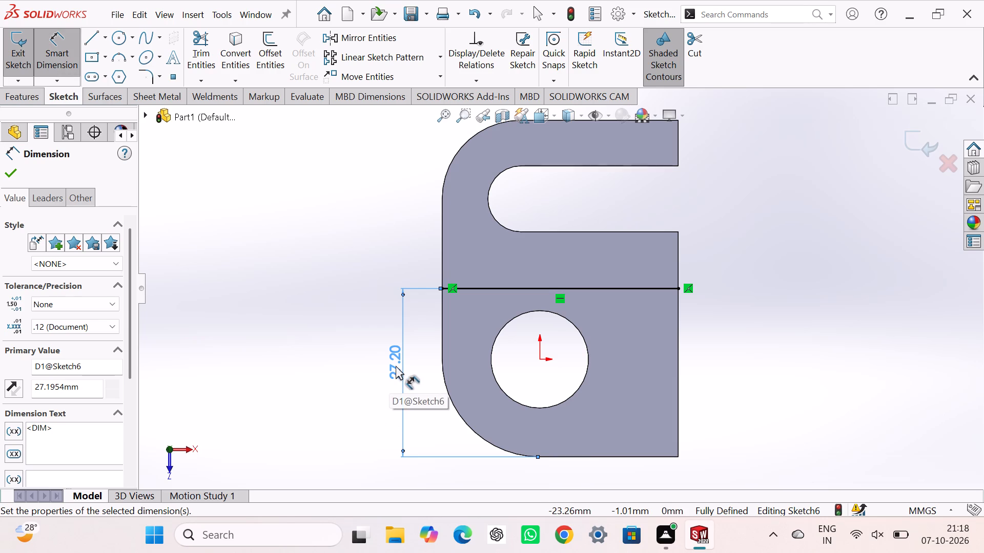
pyautogui.click(16, 172)
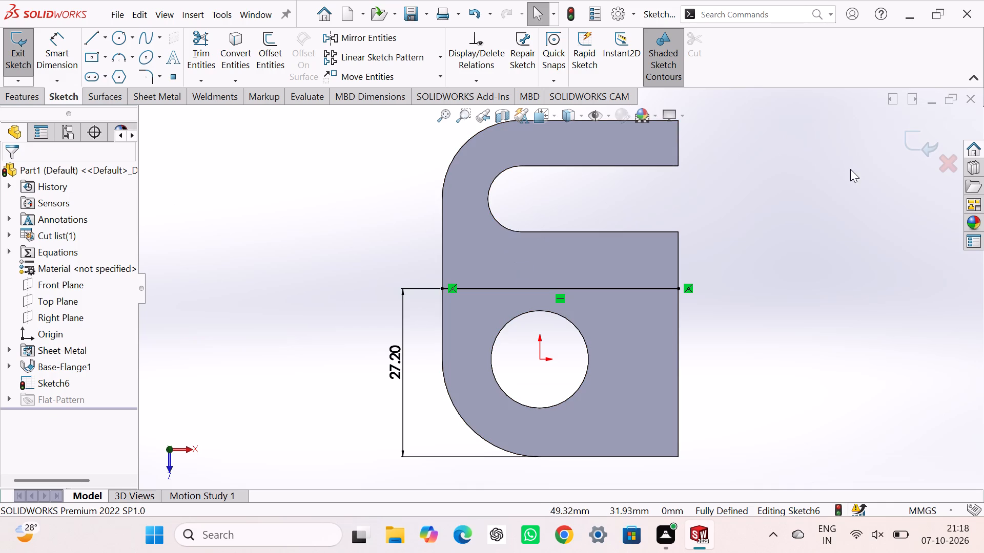
pyautogui.click(918, 139)
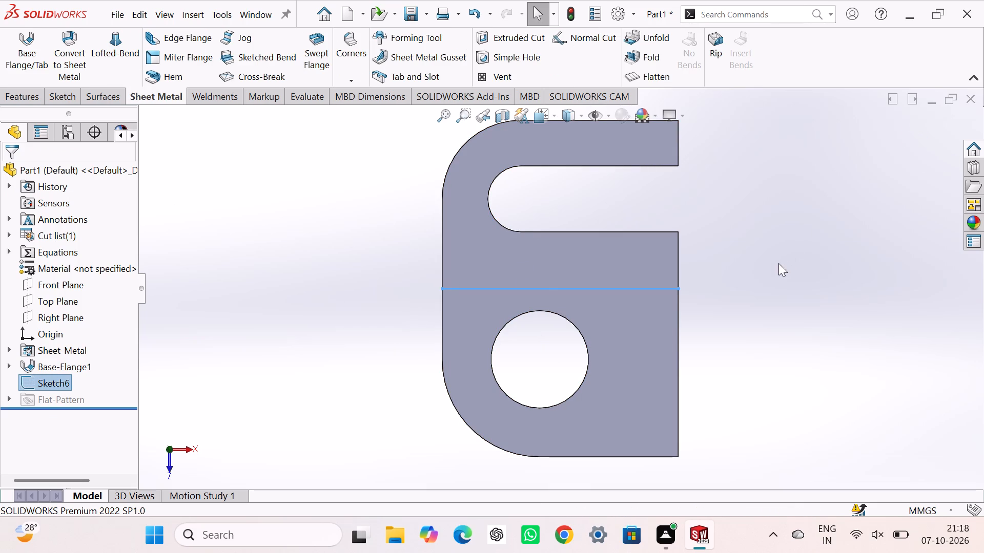
# Create a 90-degree Sketched Bend along the sketched line, keeping the hole-side face fixed, with a custom bend radius of 1.52 mm.
pyautogui.moveTo(727, 283); pyautogui.dragTo(754, 206, button='middle')
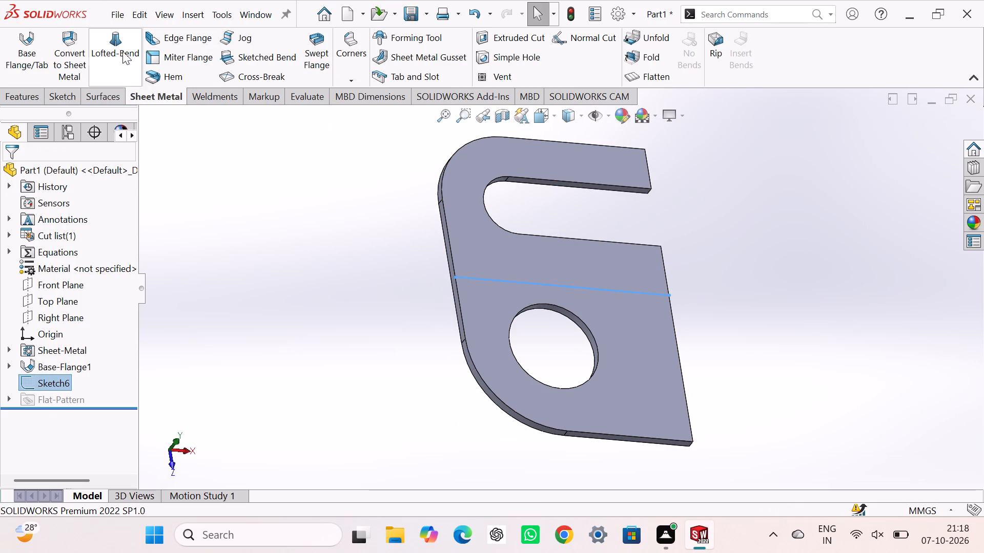
pyautogui.click(252, 61)
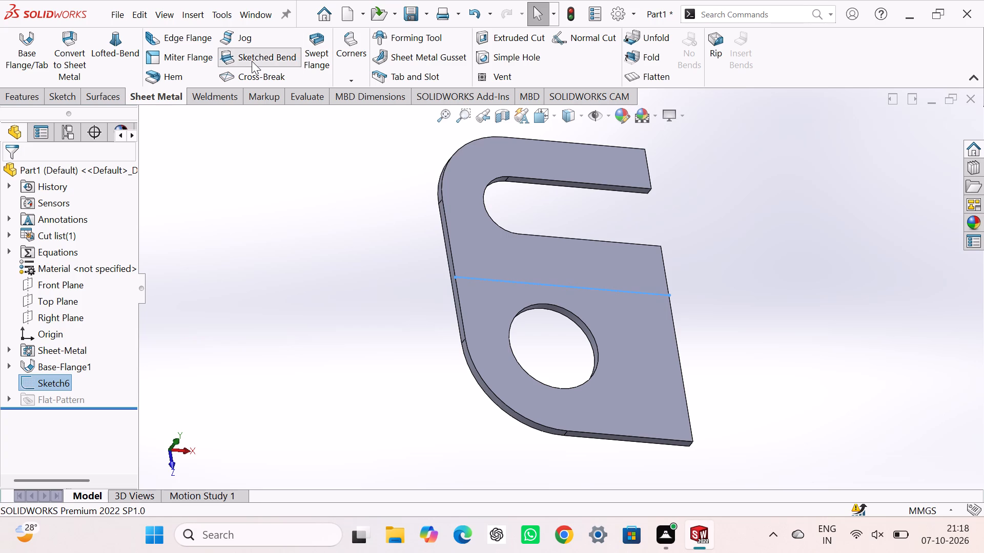
pyautogui.click(566, 287)
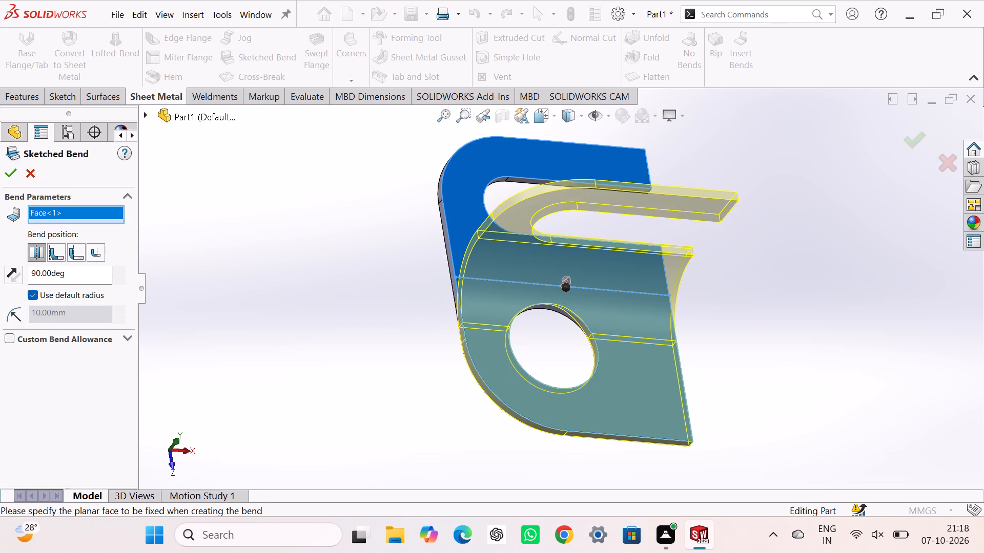
pyautogui.click(31, 293)
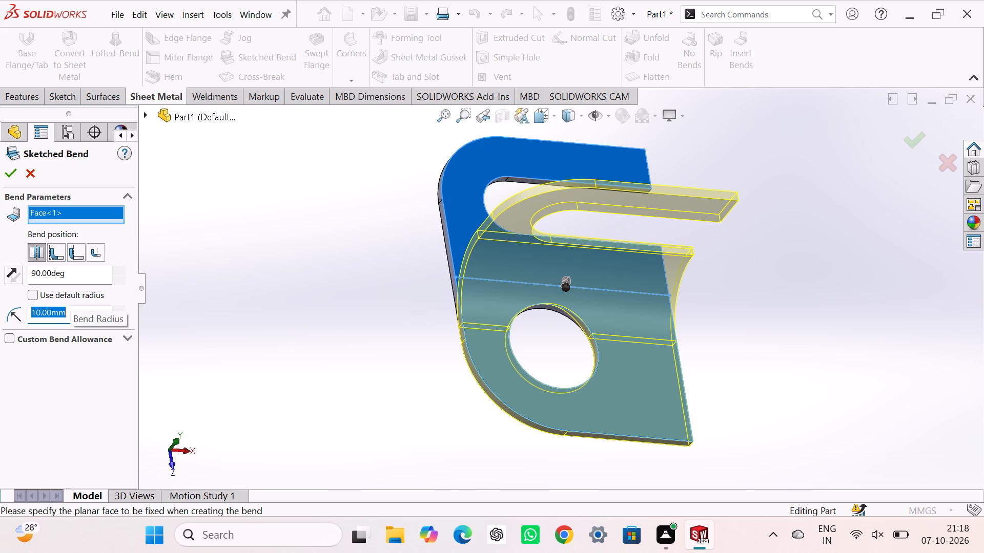
pyautogui.write('1.')
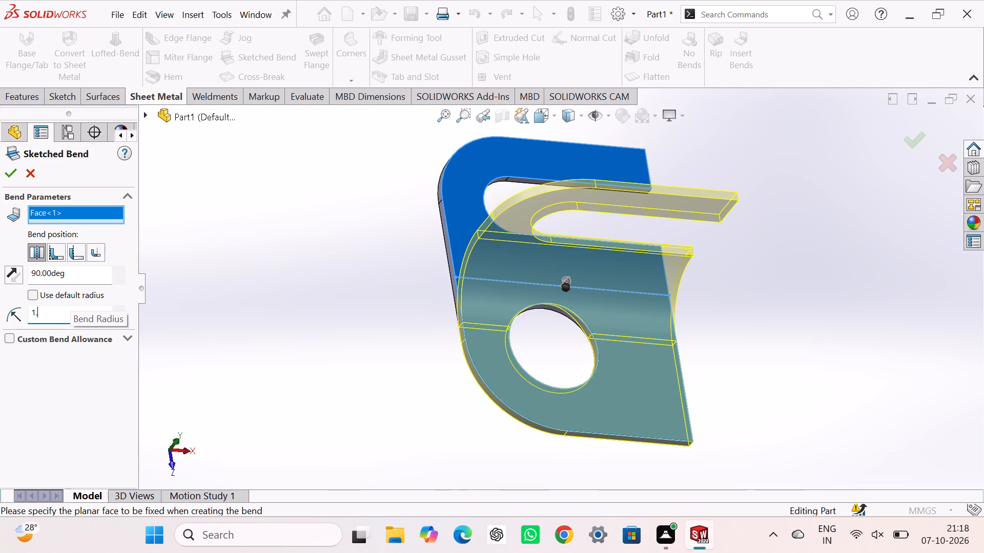
pyautogui.write('52')
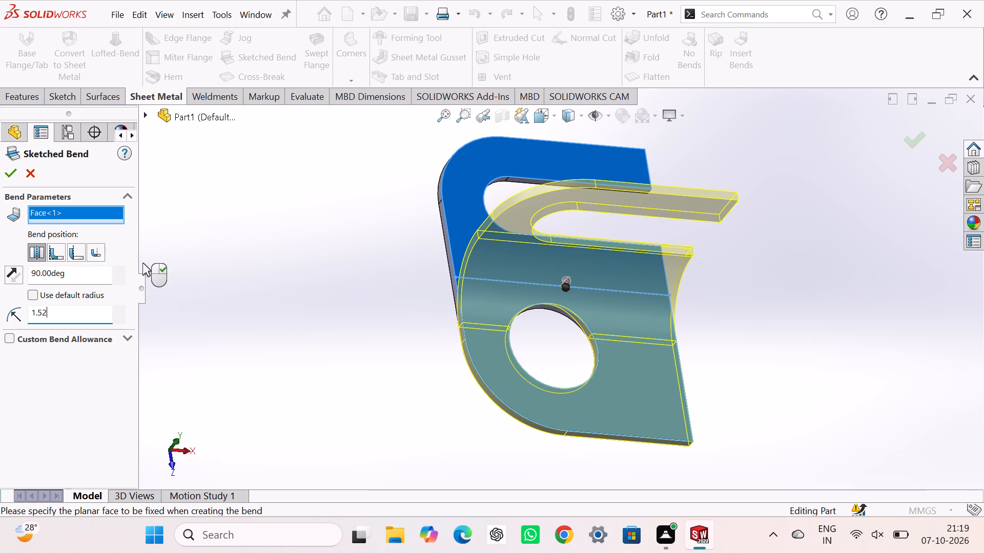
pyautogui.click(210, 269)
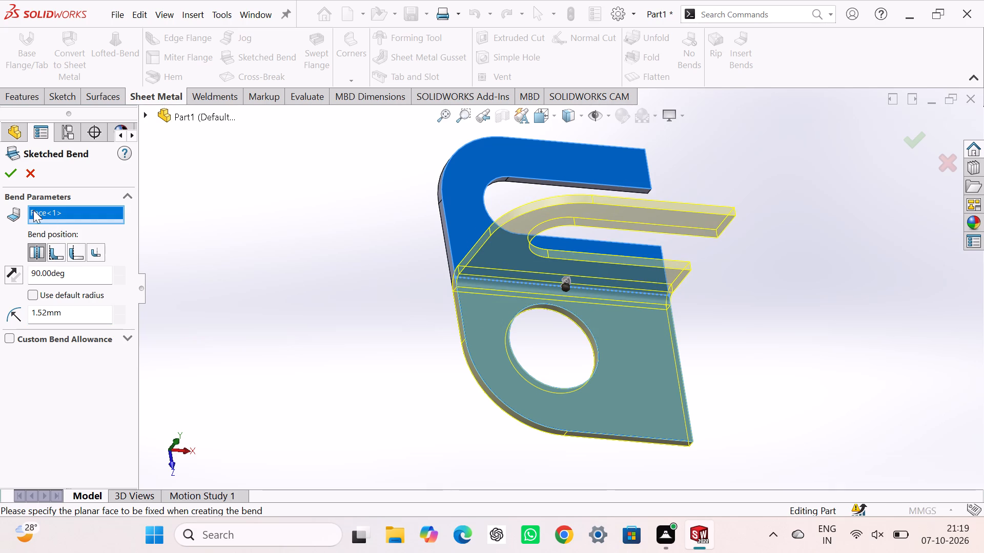
pyautogui.click(9, 176)
# Examine the bent part from different angles and in the isometric view.
pyautogui.click(272, 263)
pyautogui.moveTo(283, 277); pyautogui.dragTo(283, 274, button='middle')
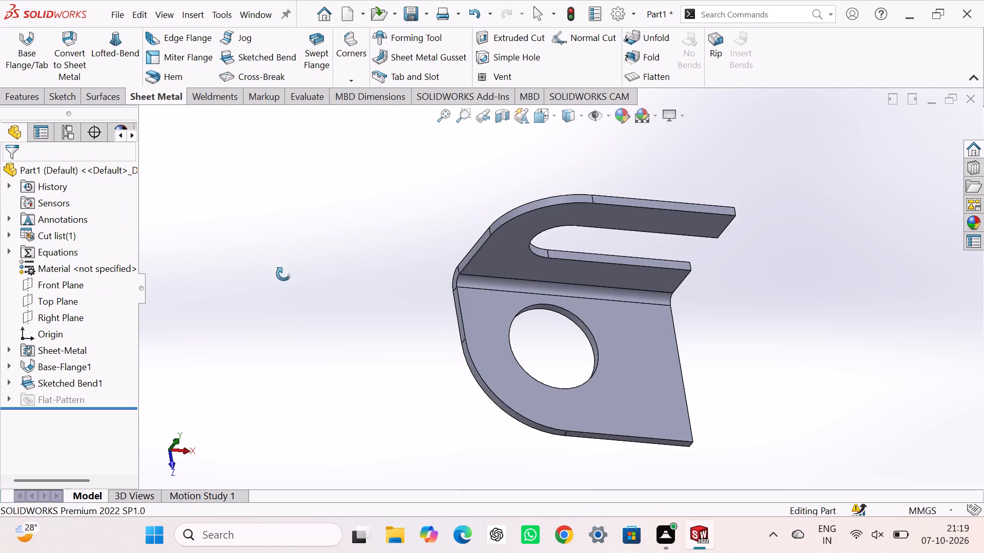
pyautogui.moveTo(283, 274); pyautogui.dragTo(328, 238, button='middle')
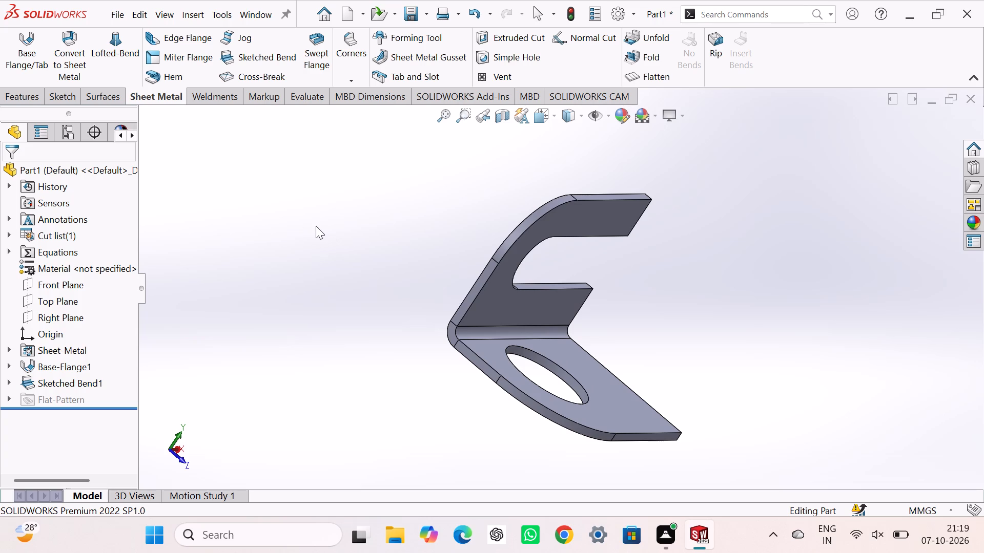
pyautogui.hotkey('ctrl', '7')
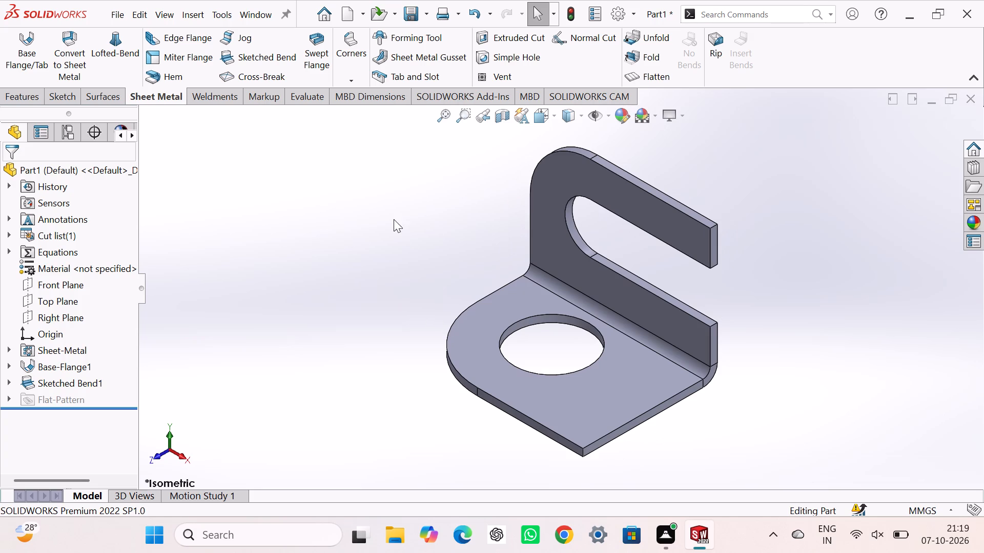
pyautogui.scroll(3, 635, 307)
pyautogui.scroll(-1, 599, 389)
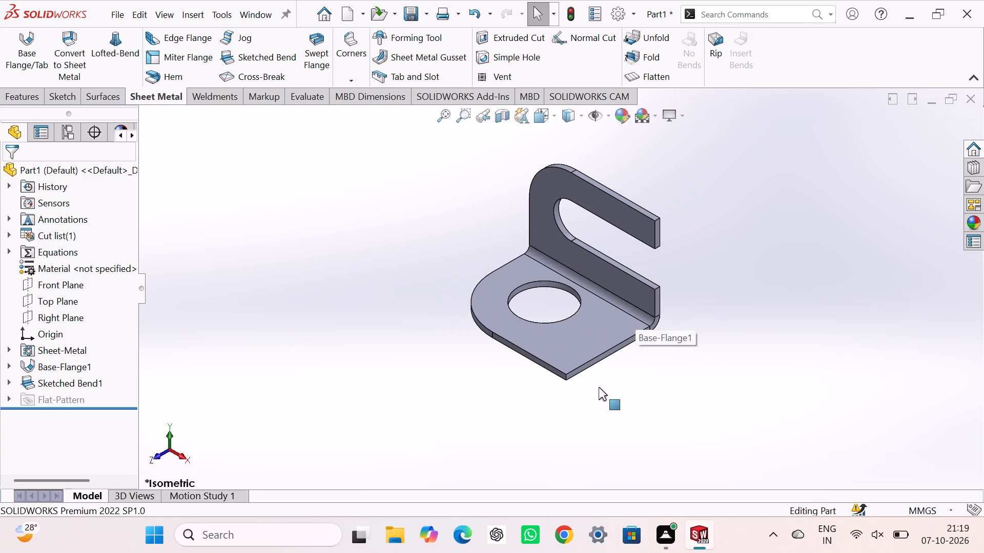
pyautogui.scroll(1, 592, 379)
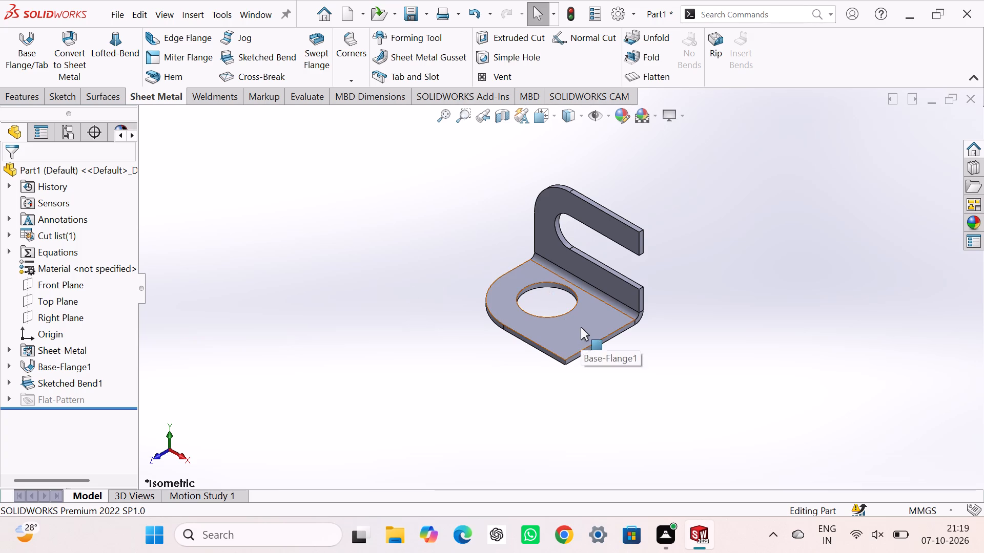
pyautogui.hotkey('ctrl', '7')
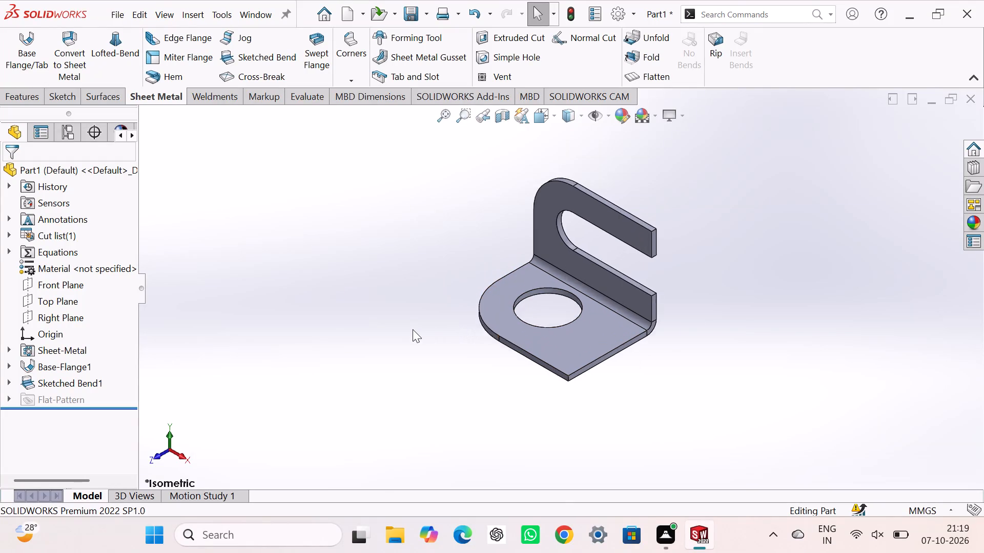
pyautogui.scroll(4, 412, 327)
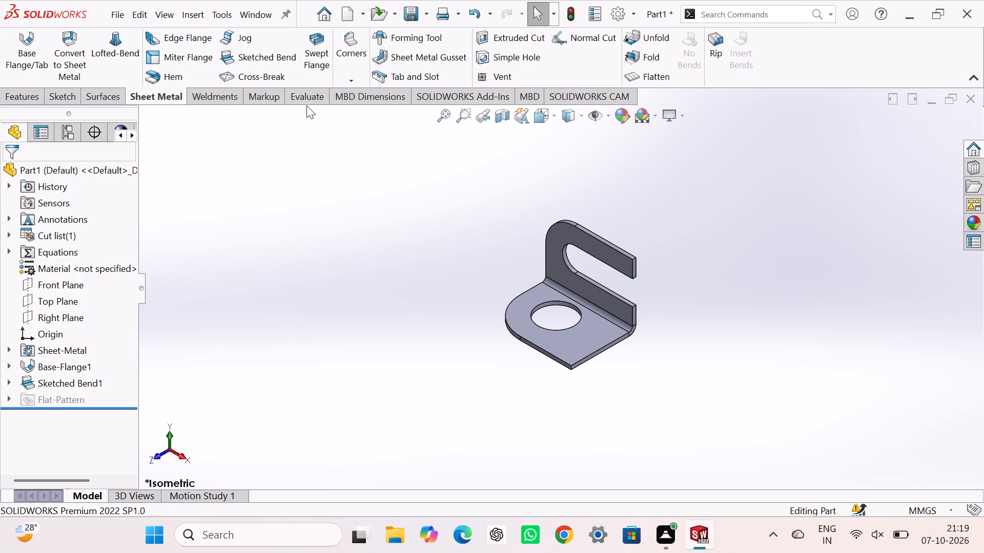
# On the flat top face with the hole, sketch a closed rectangle of lines extending about 51.7 mm outward from the straight side edge.
pyautogui.click(584, 342)
pyautogui.click(633, 315)
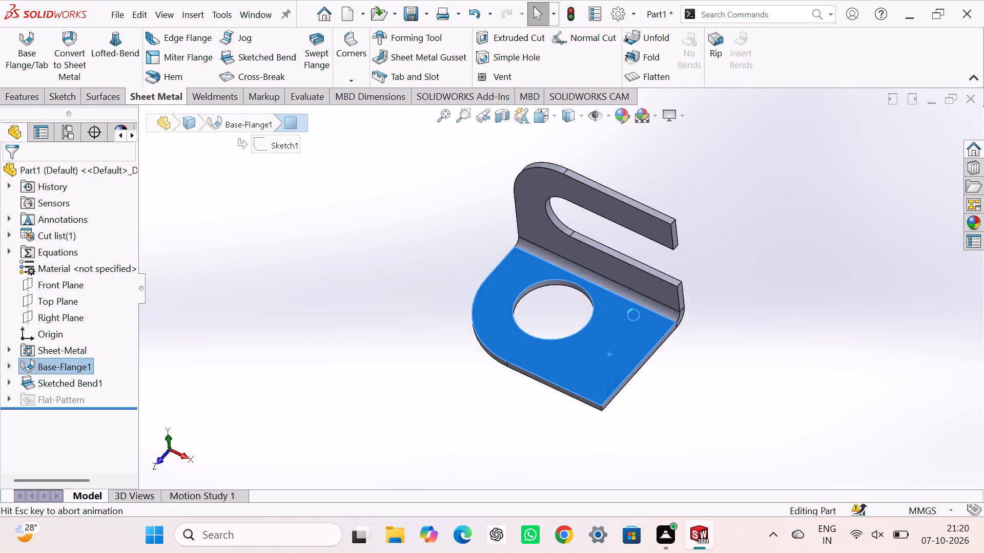
pyautogui.scroll(3, 554, 314)
pyautogui.click(850, 329)
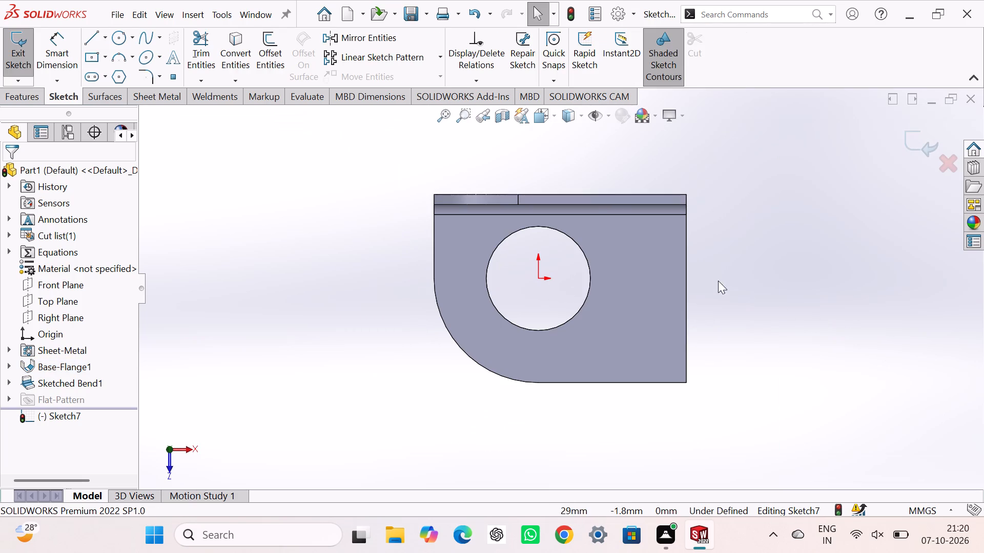
pyautogui.click(87, 42)
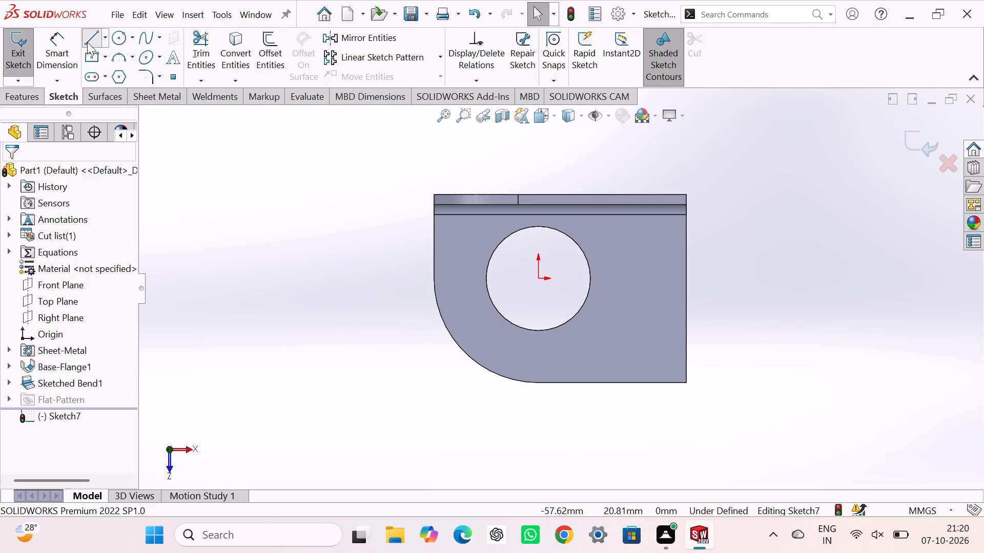
pyautogui.click(685, 214)
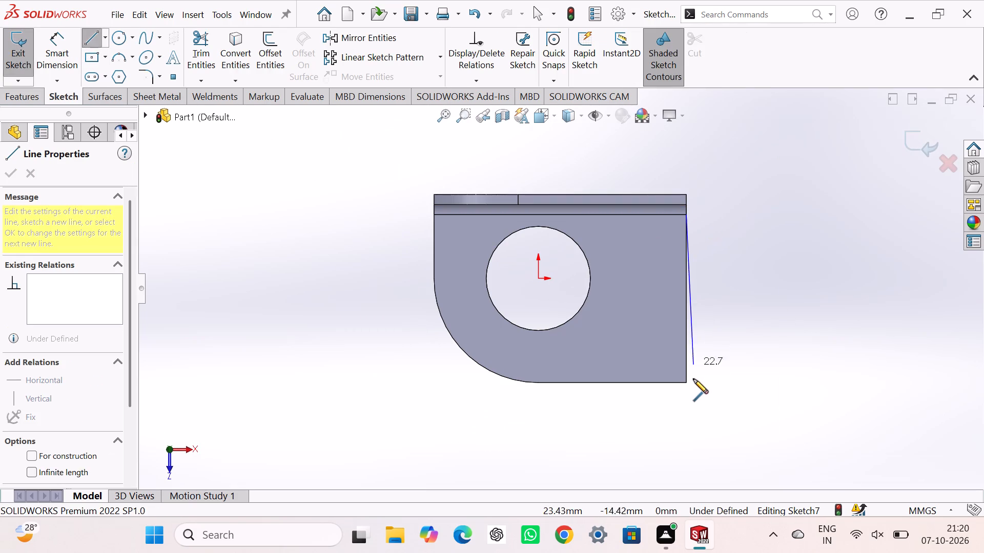
pyautogui.click(686, 381)
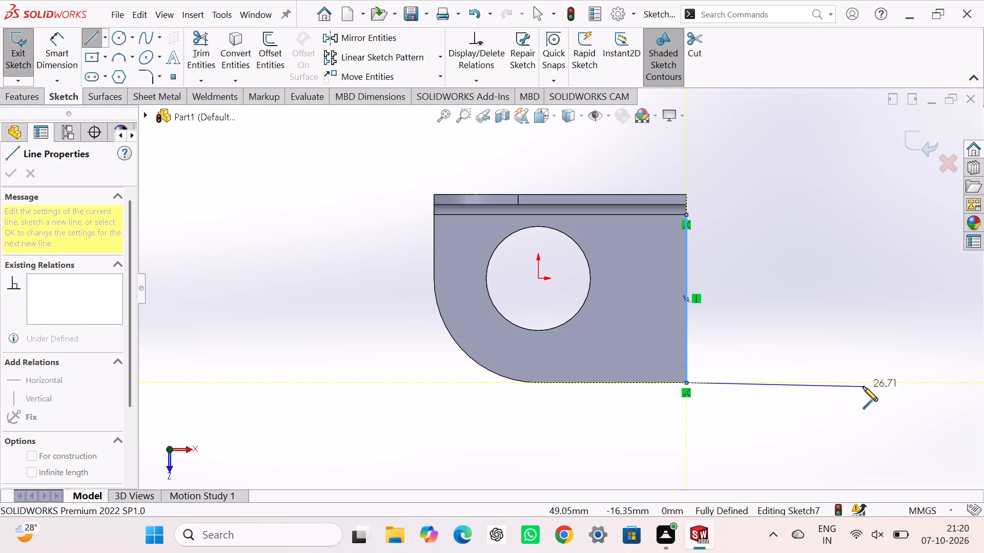
pyautogui.scroll(2, 863, 387)
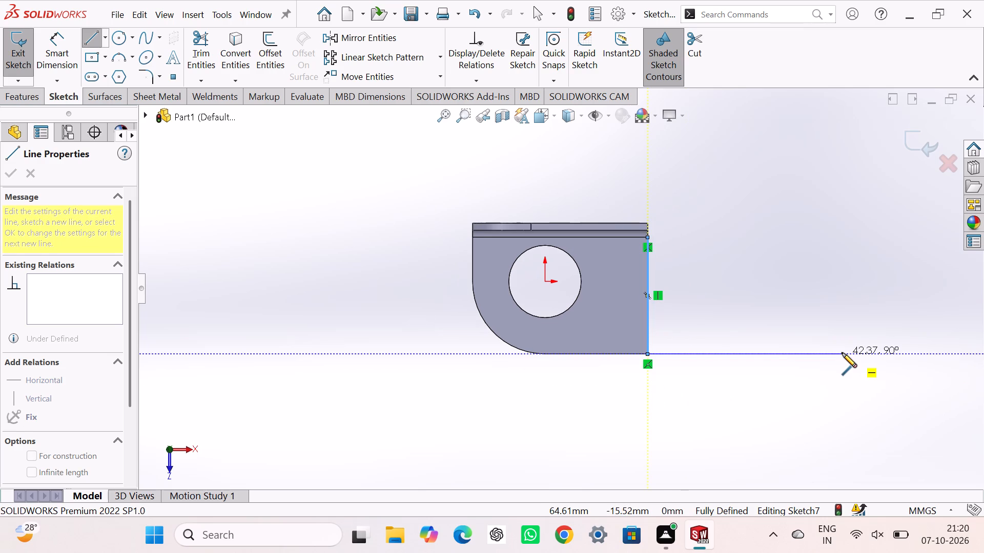
pyautogui.click(886, 353)
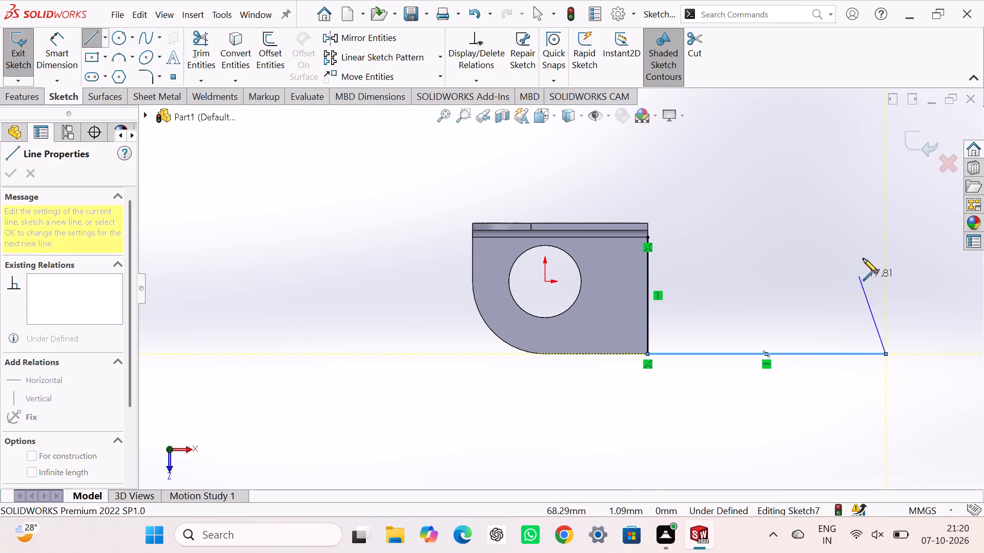
pyautogui.click(887, 238)
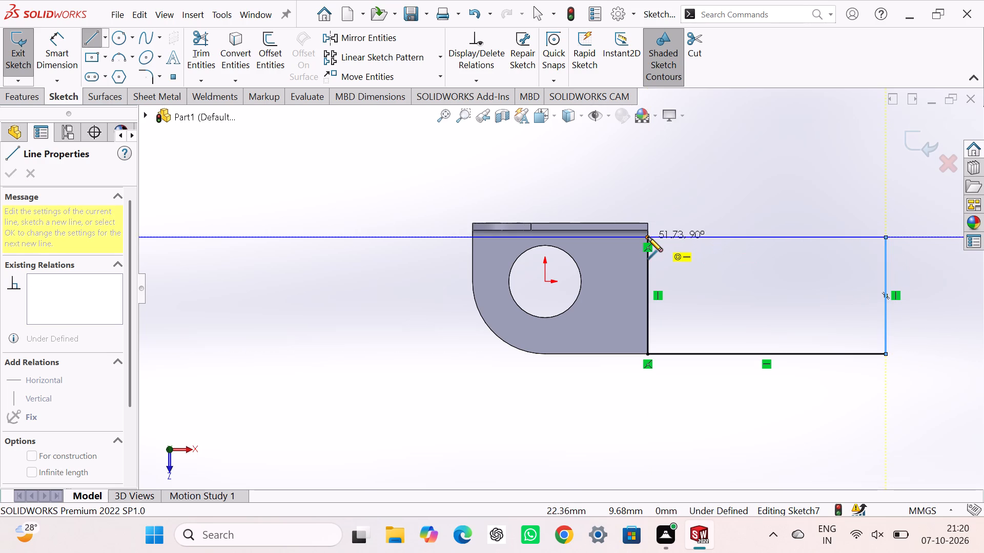
pyautogui.click(648, 237)
pyautogui.rightClick(350, 217)
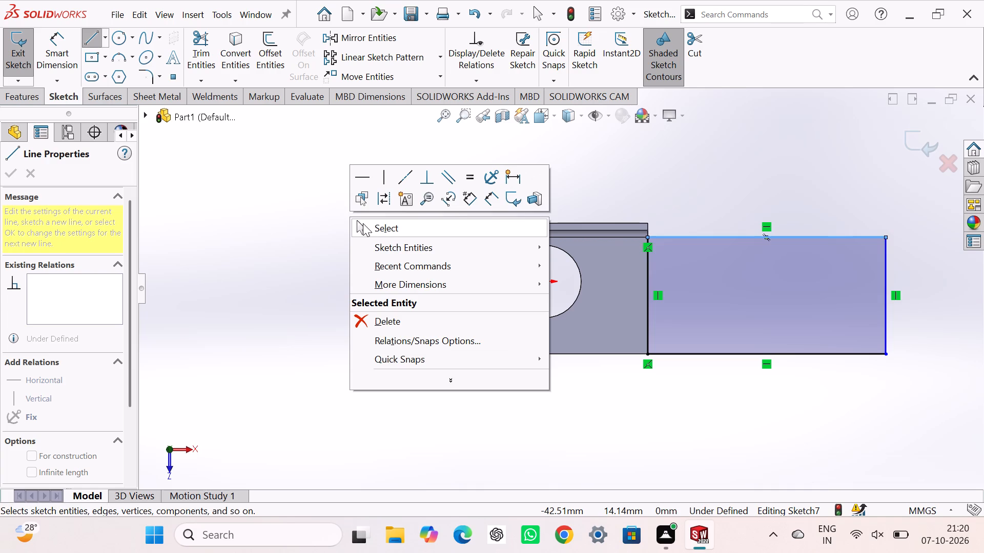
pyautogui.click(364, 224)
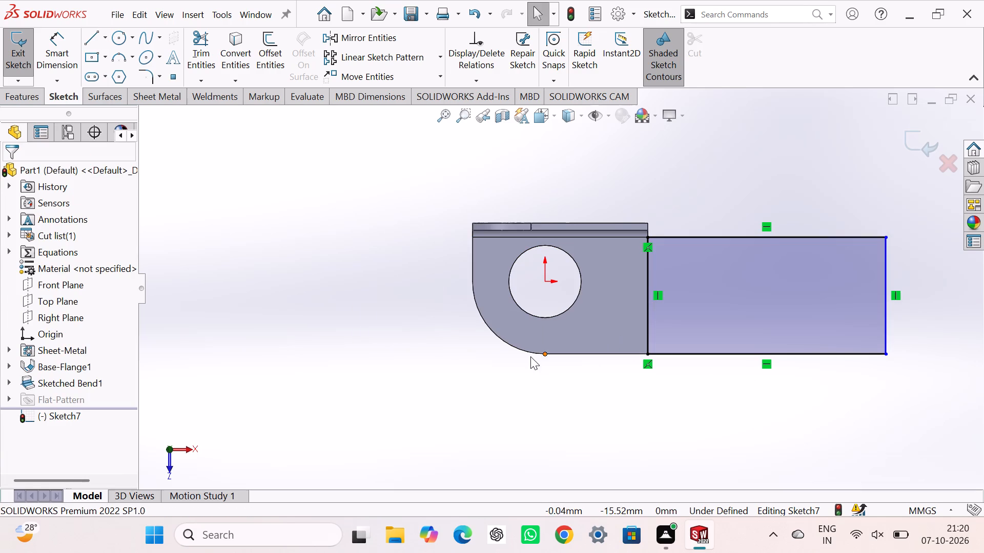
# Dimension the distance from the plate's opposite straight side edge to the rectangle's far side as 100 mm.
pyautogui.moveTo(504, 370); pyautogui.dragTo(509, 226, button='right')
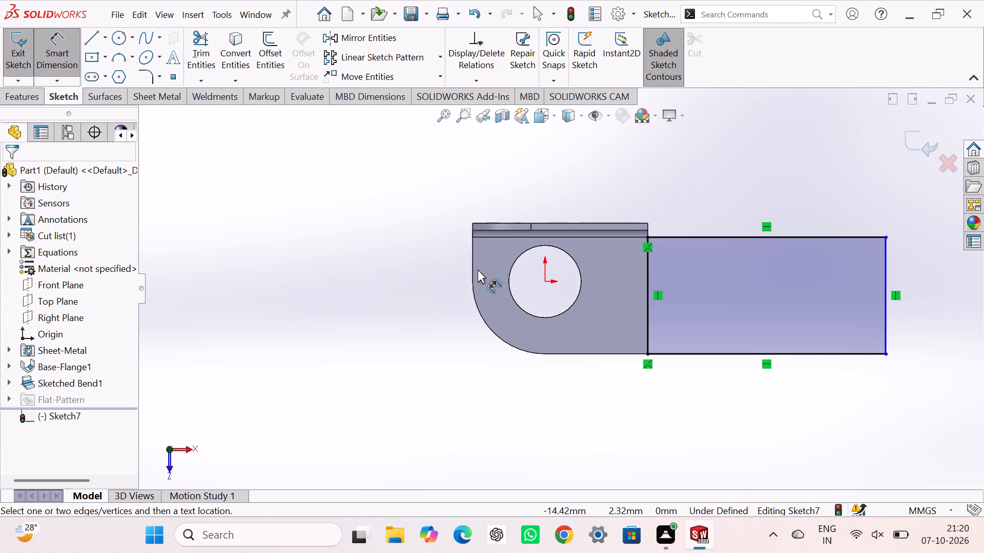
pyautogui.click(473, 263)
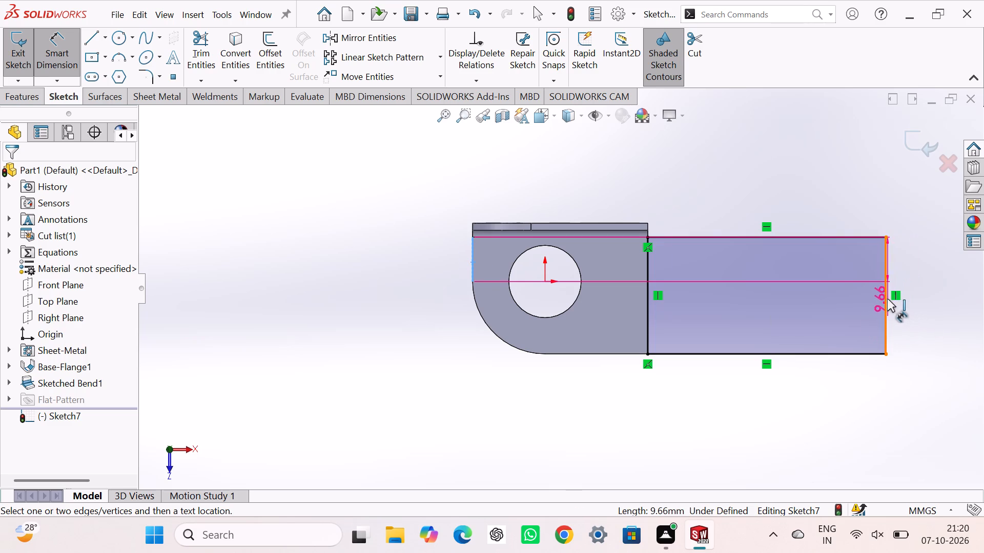
pyautogui.click(885, 296)
pyautogui.click(742, 416)
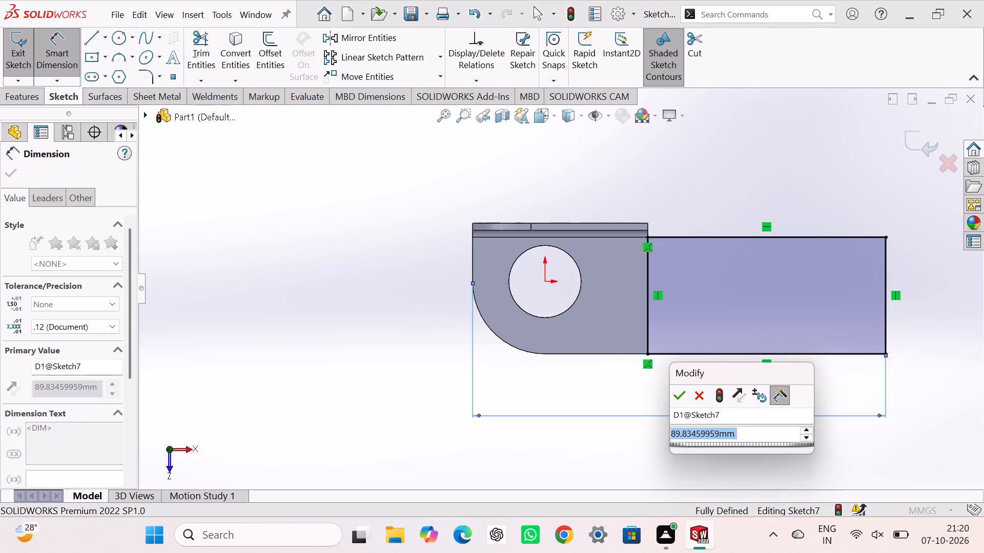
pyautogui.write('100')
pyautogui.press('Return')
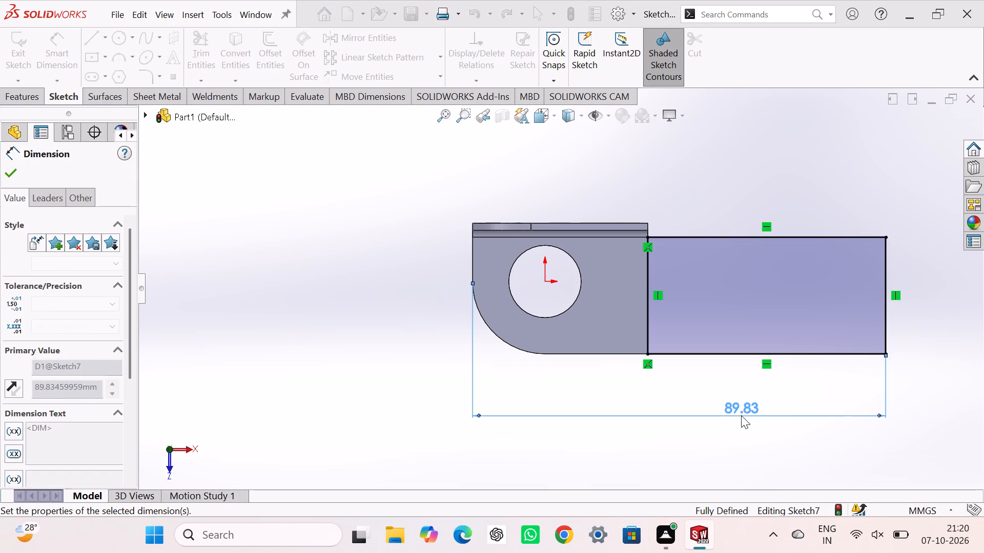
pyautogui.scroll(4, 743, 371)
pyautogui.scroll(-1, 745, 344)
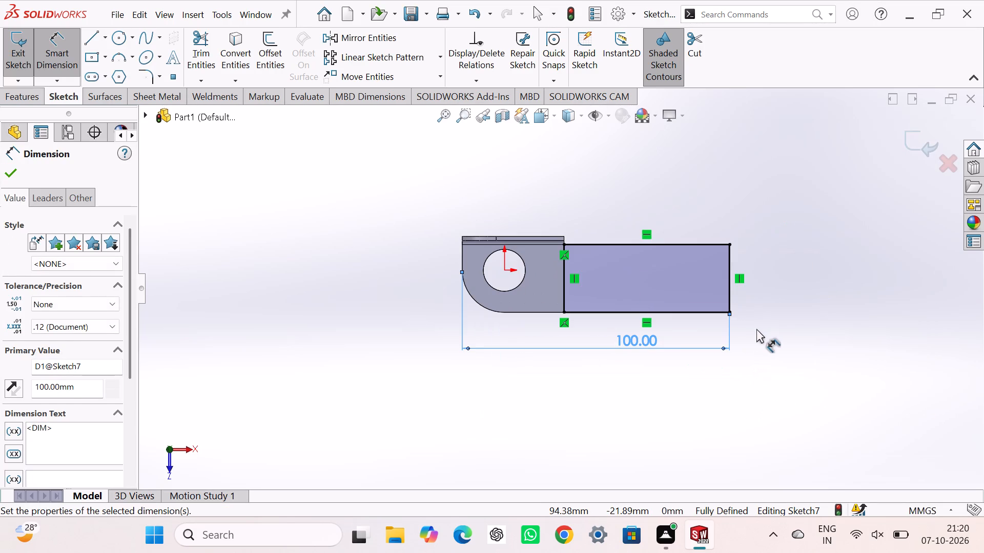
pyautogui.click(756, 329)
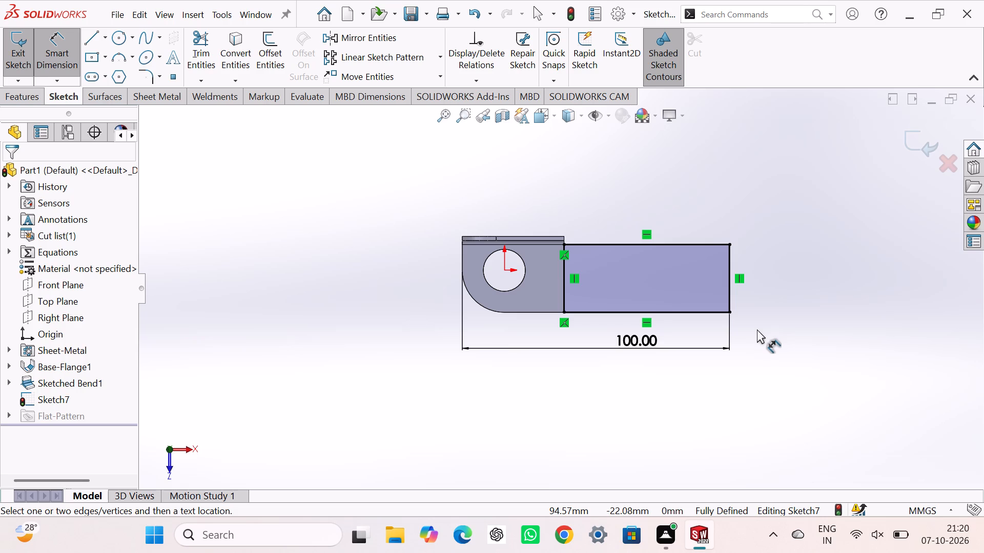
# Sketch a horizontal straight slot in the rectangle, level with the hole's centre, about 48.5 mm between centres and 11.9 mm wide.
pyautogui.click(96, 72)
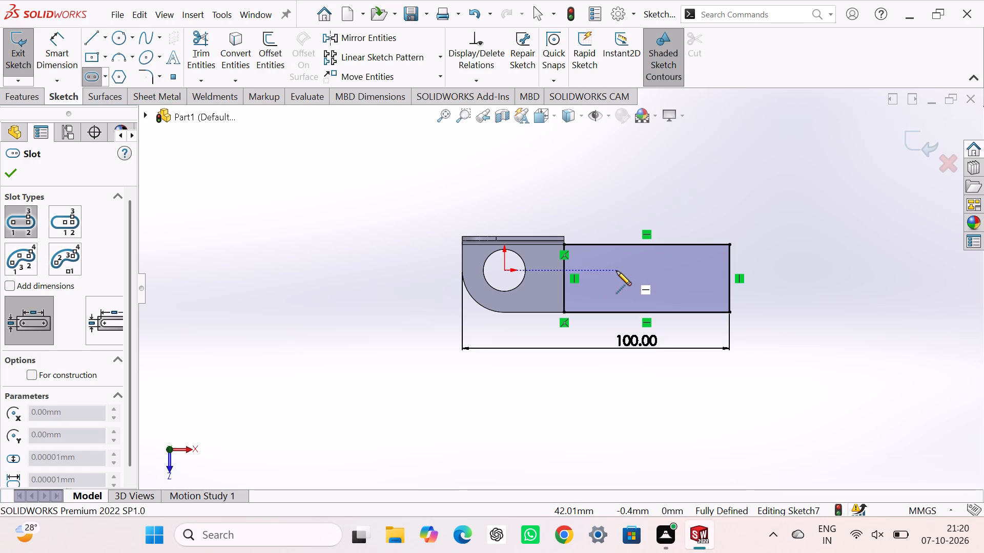
pyautogui.click(591, 271)
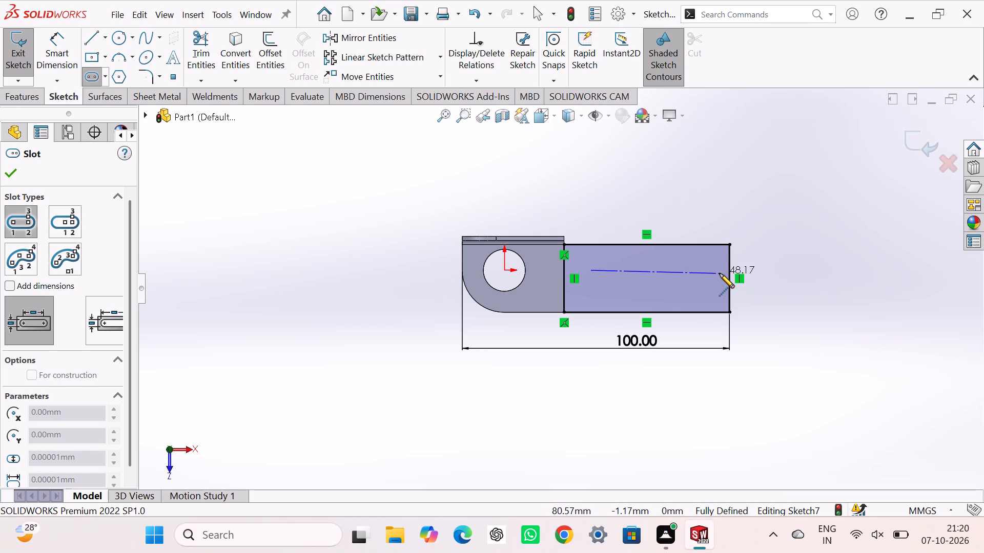
pyautogui.click(721, 273)
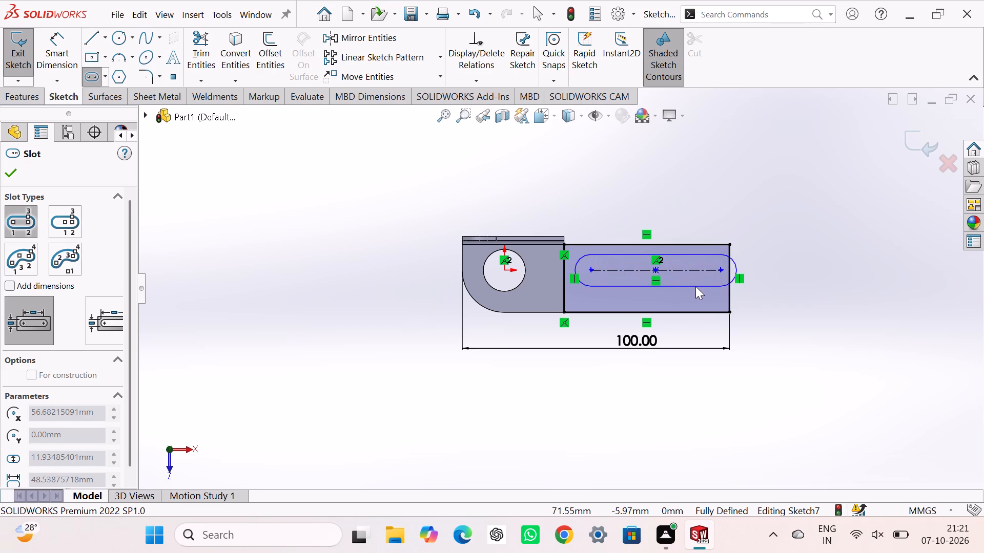
pyautogui.click(695, 286)
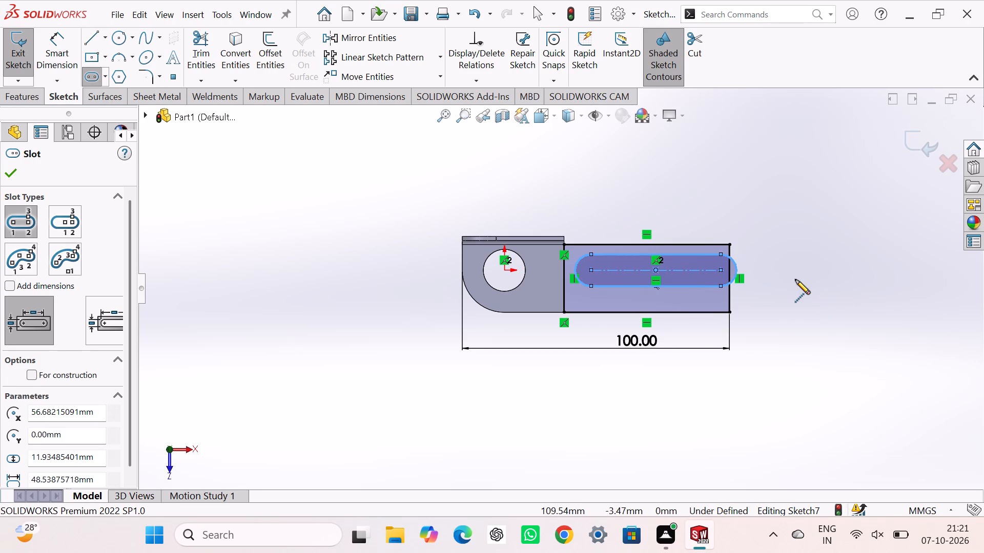
# Dimension the distance between the new slot's two arc centres as 31.75 mm.
pyautogui.moveTo(794, 274); pyautogui.dragTo(791, 176, button='right')
pyautogui.click(681, 268)
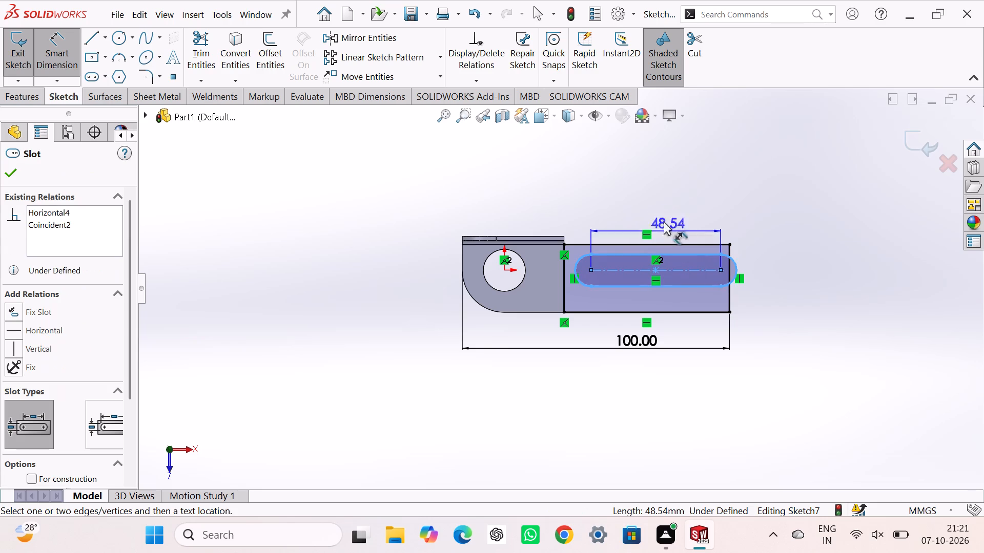
pyautogui.click(655, 190)
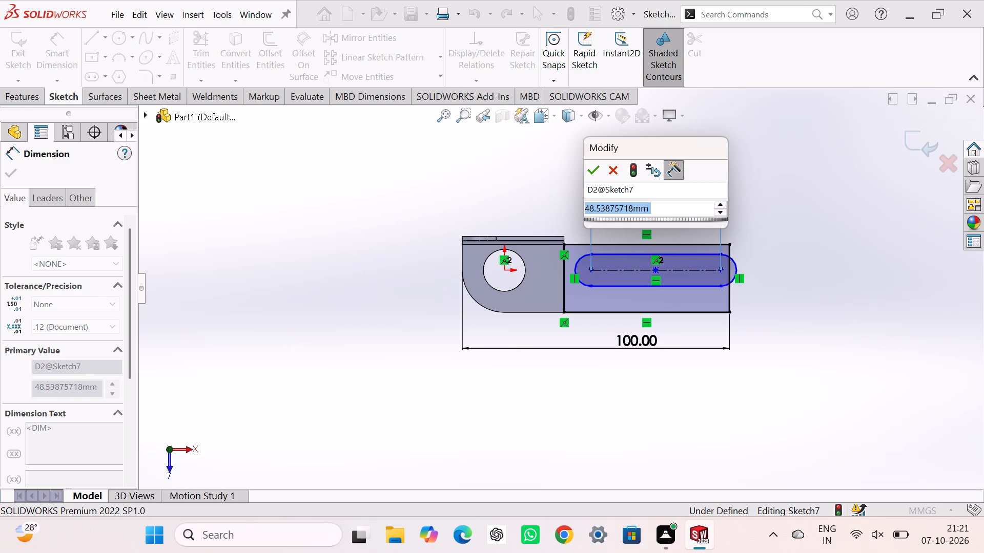
pyautogui.write('31')
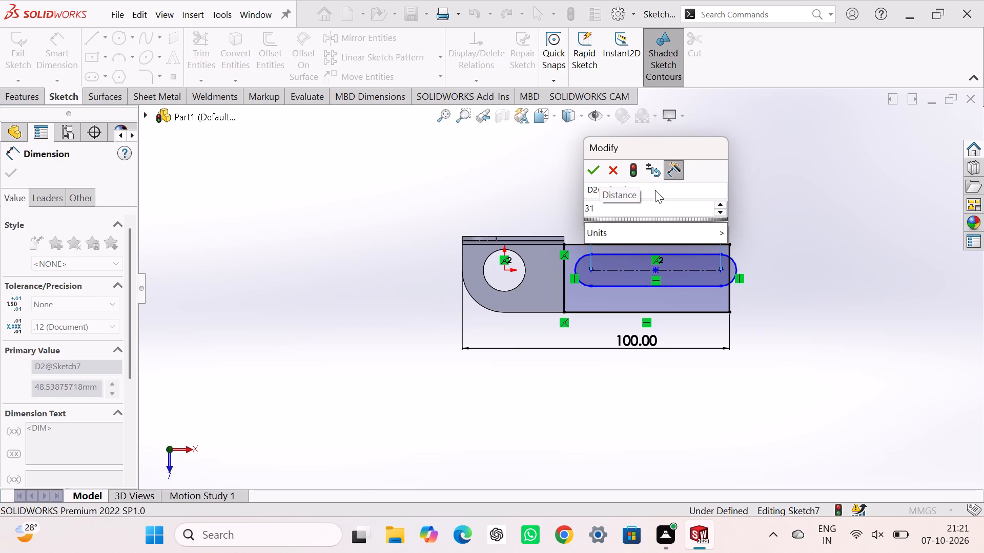
pyautogui.press('.')
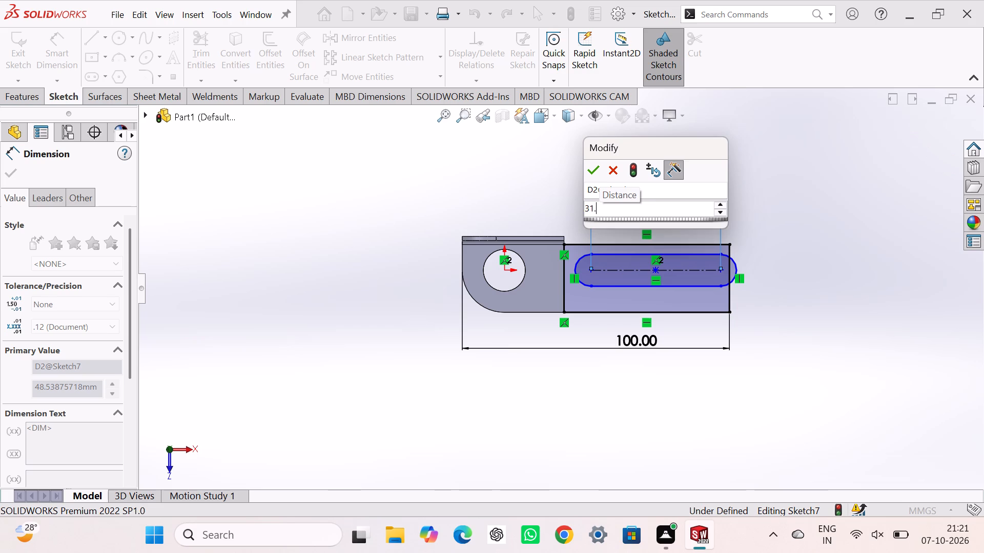
pyautogui.write('75')
pyautogui.press('Return')
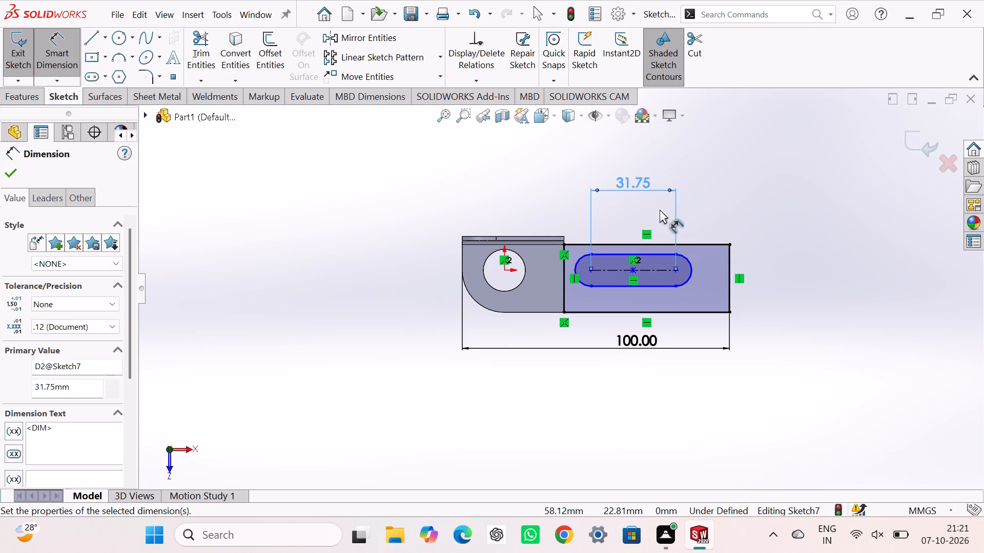
# Dimension the distance from the rectangle's side adjoining the plate to the slot's nearer arc centre as 15.8571 mm.
pyautogui.click(564, 266)
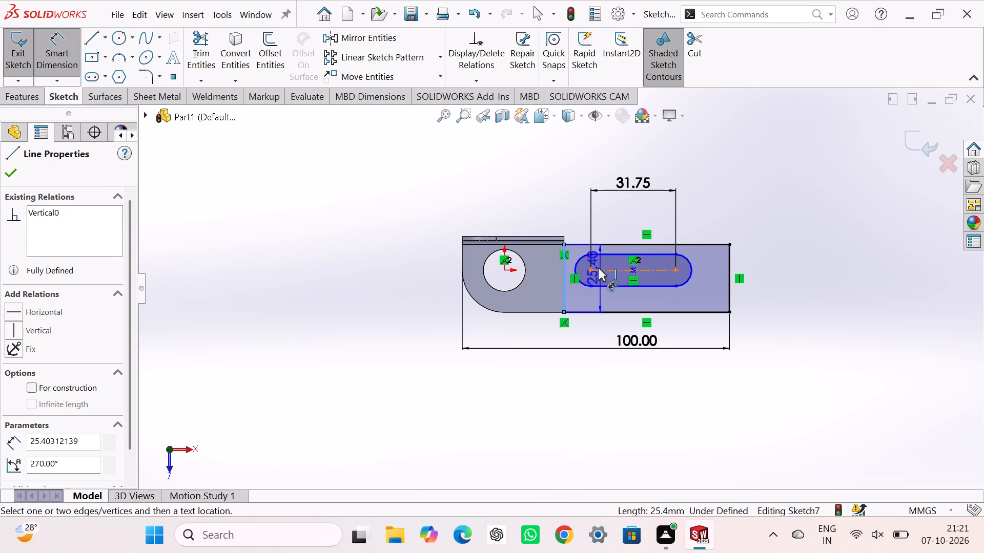
pyautogui.click(591, 268)
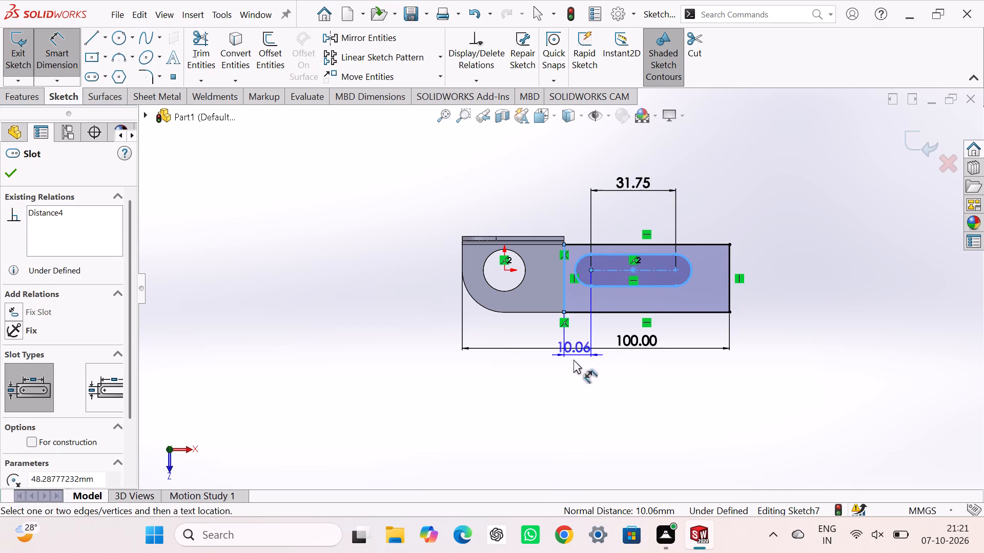
pyautogui.click(574, 374)
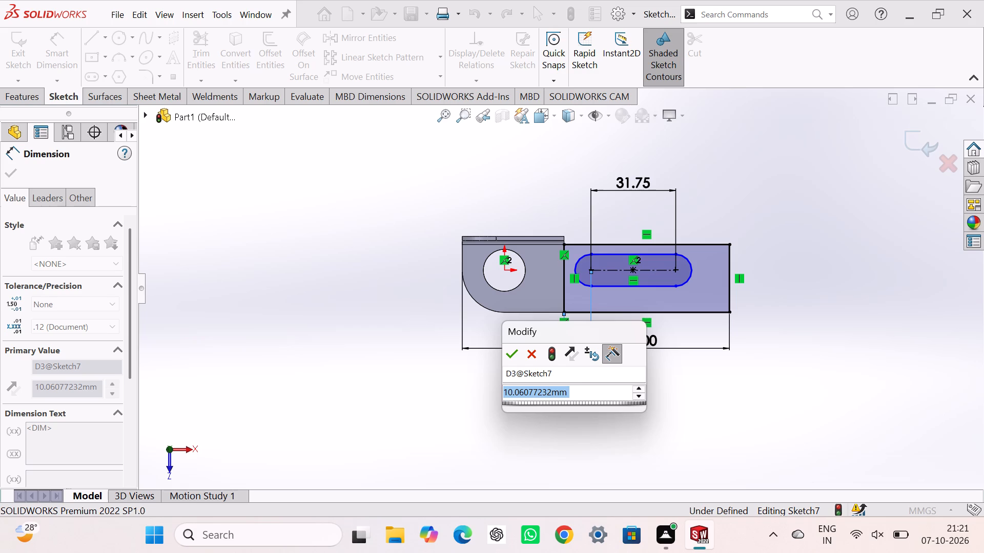
pyautogui.write('15')
pyautogui.press('.')
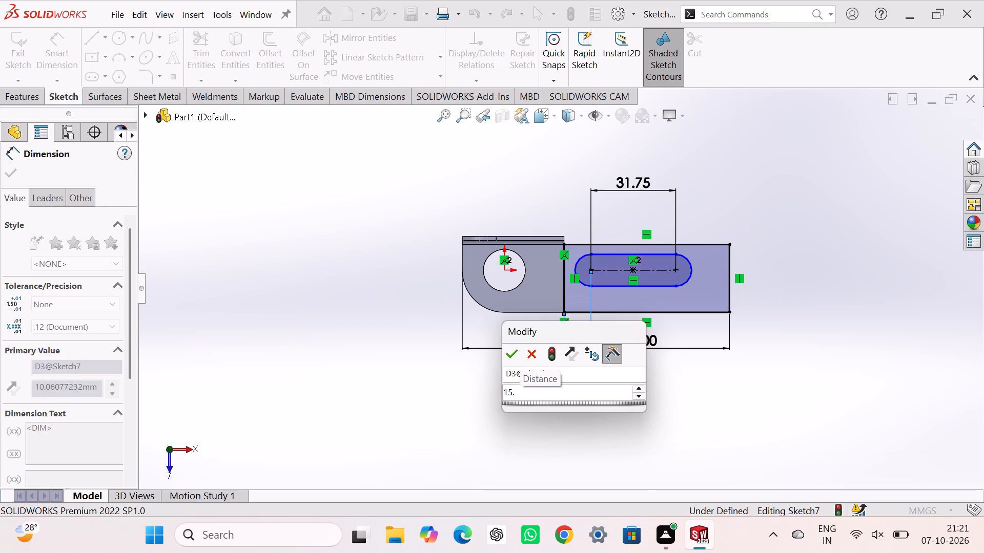
pyautogui.press('8')
pyautogui.press('5')
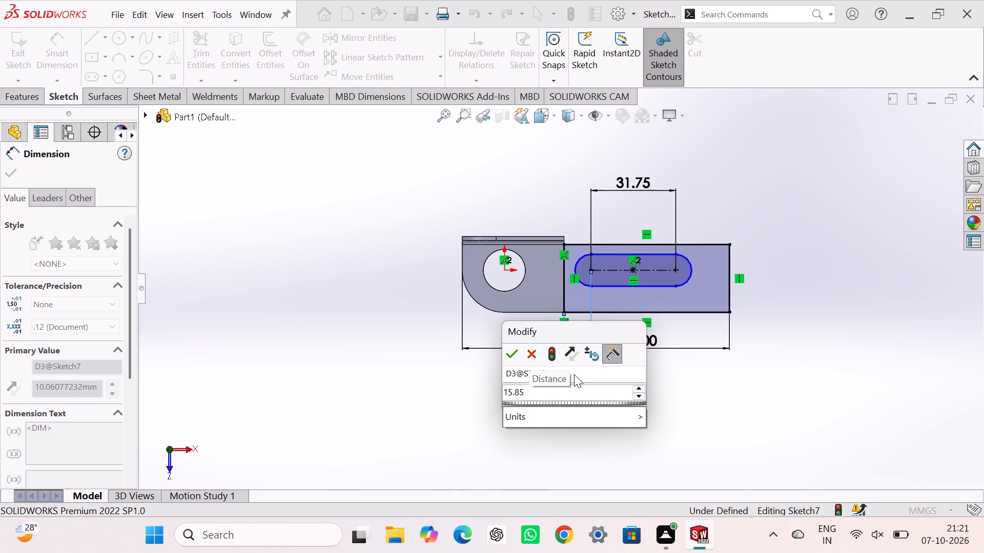
pyautogui.write('71')
pyautogui.press('Return')
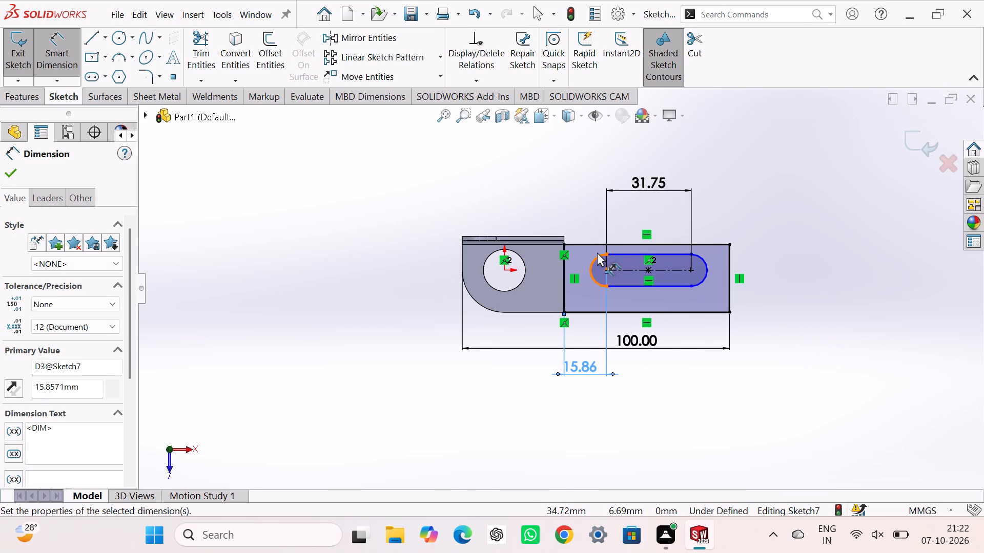
pyautogui.press('Escape')
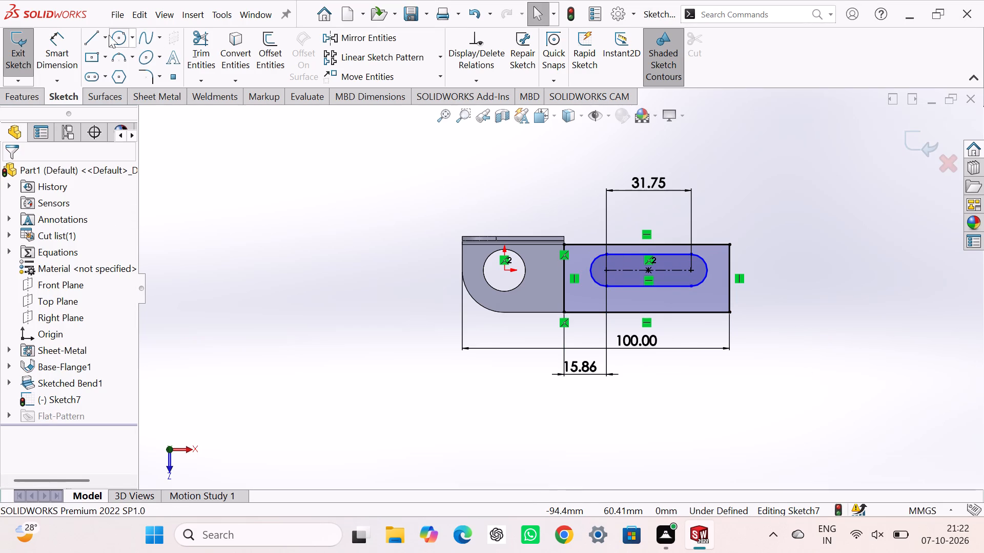
# Sketch a horizontal centerline about 127.6 mm long from the hole's centre through the slot and past the rectangle's far side.
pyautogui.click(103, 39)
pyautogui.click(113, 74)
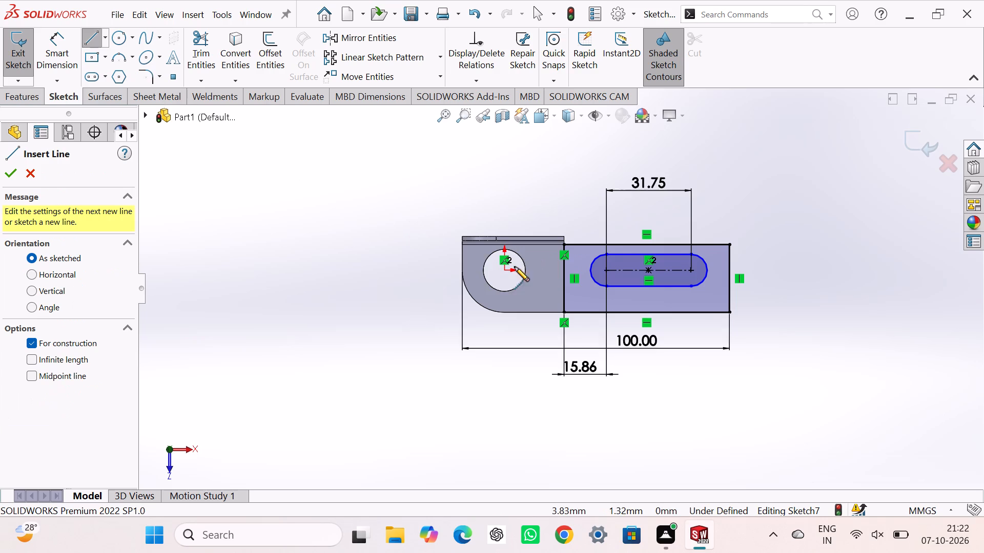
pyautogui.click(505, 271)
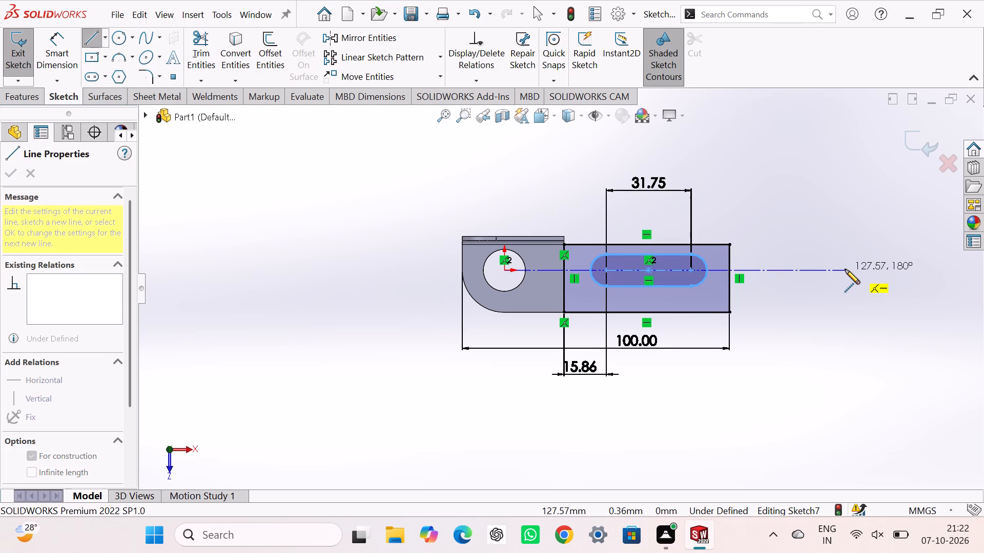
pyautogui.click(846, 270)
pyautogui.rightClick(793, 221)
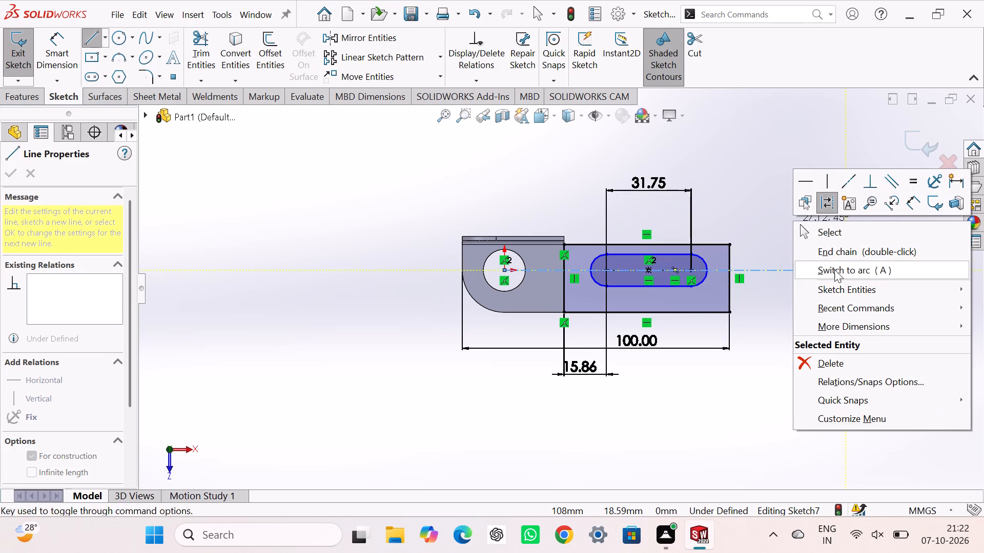
pyautogui.click(806, 238)
pyautogui.click(785, 236)
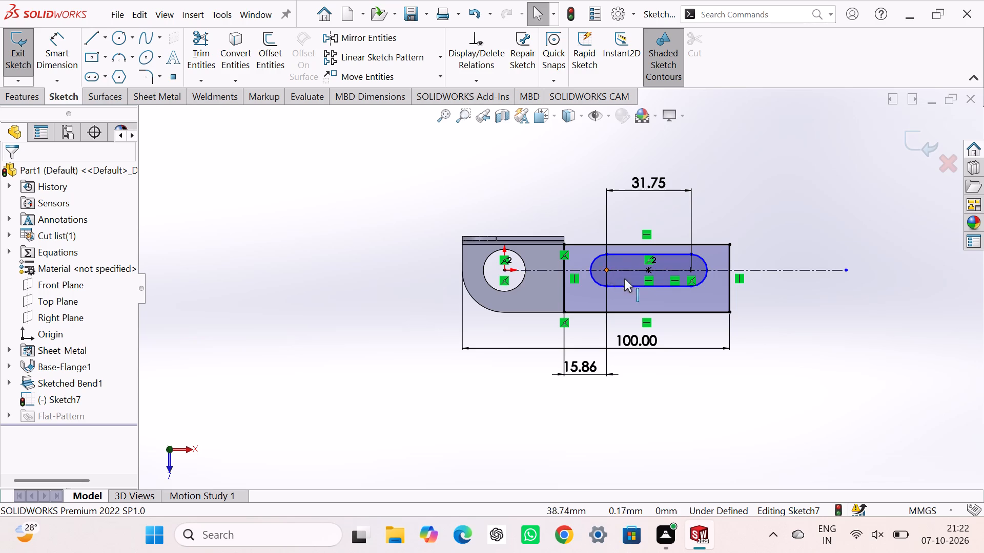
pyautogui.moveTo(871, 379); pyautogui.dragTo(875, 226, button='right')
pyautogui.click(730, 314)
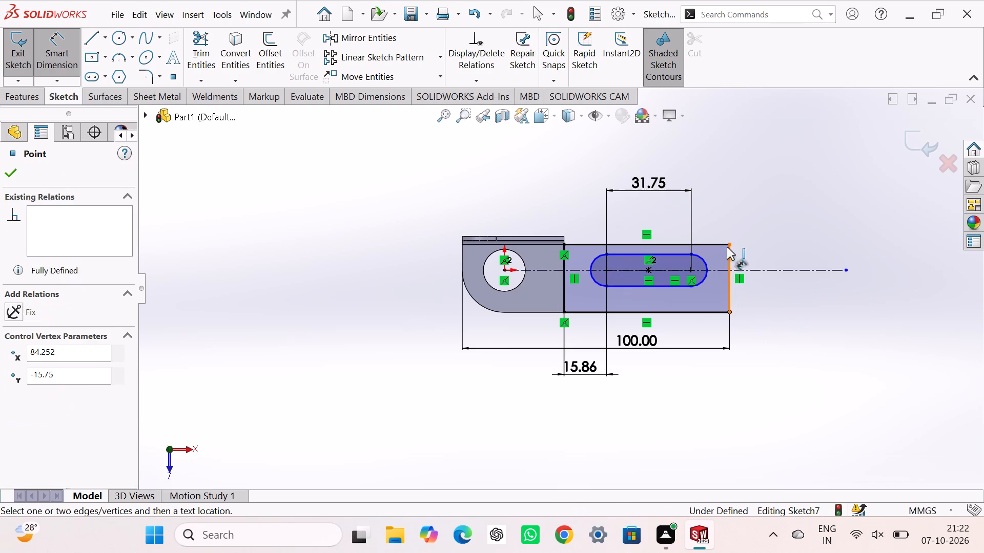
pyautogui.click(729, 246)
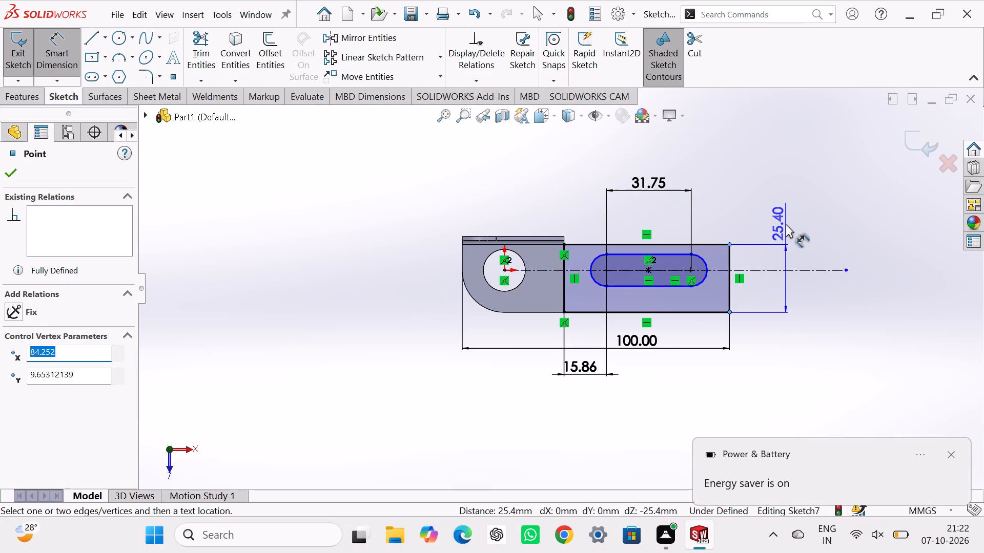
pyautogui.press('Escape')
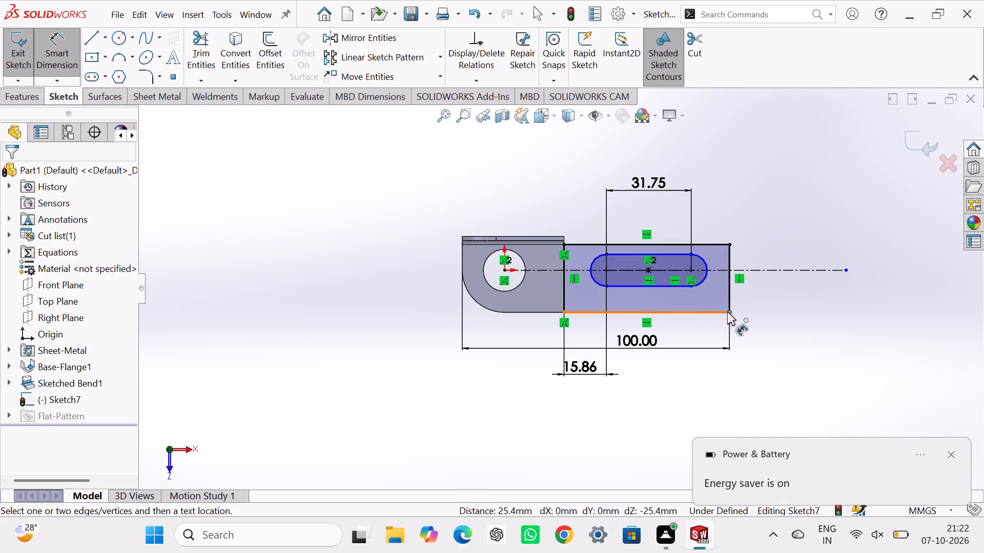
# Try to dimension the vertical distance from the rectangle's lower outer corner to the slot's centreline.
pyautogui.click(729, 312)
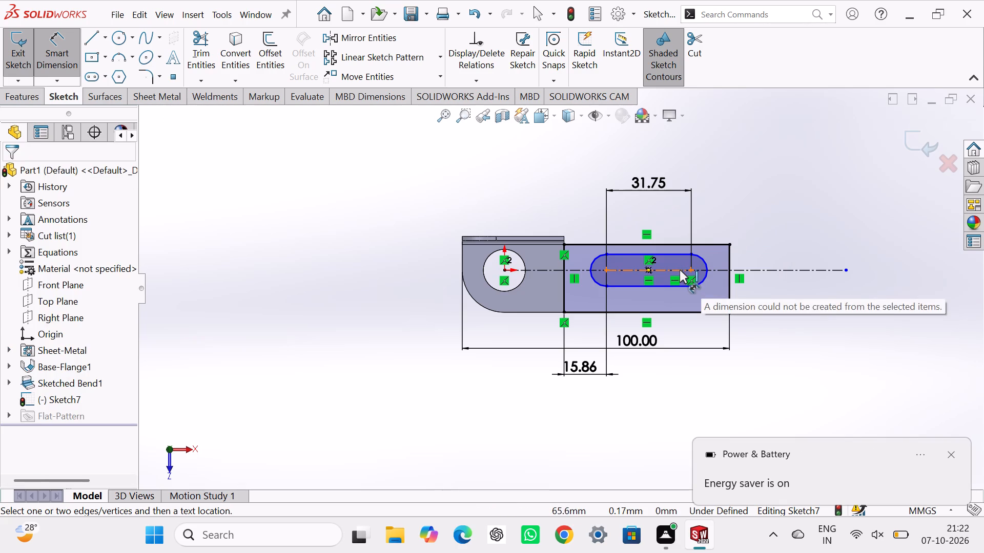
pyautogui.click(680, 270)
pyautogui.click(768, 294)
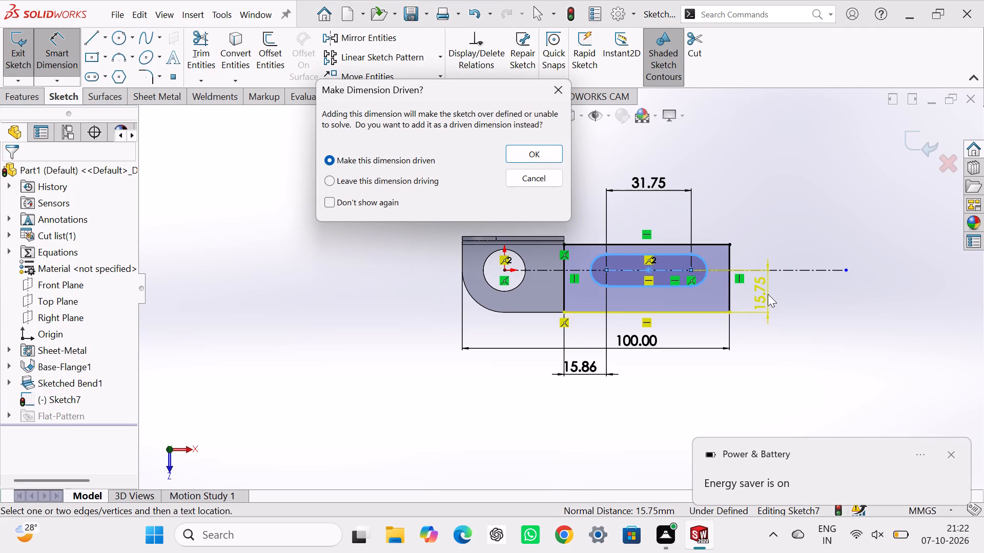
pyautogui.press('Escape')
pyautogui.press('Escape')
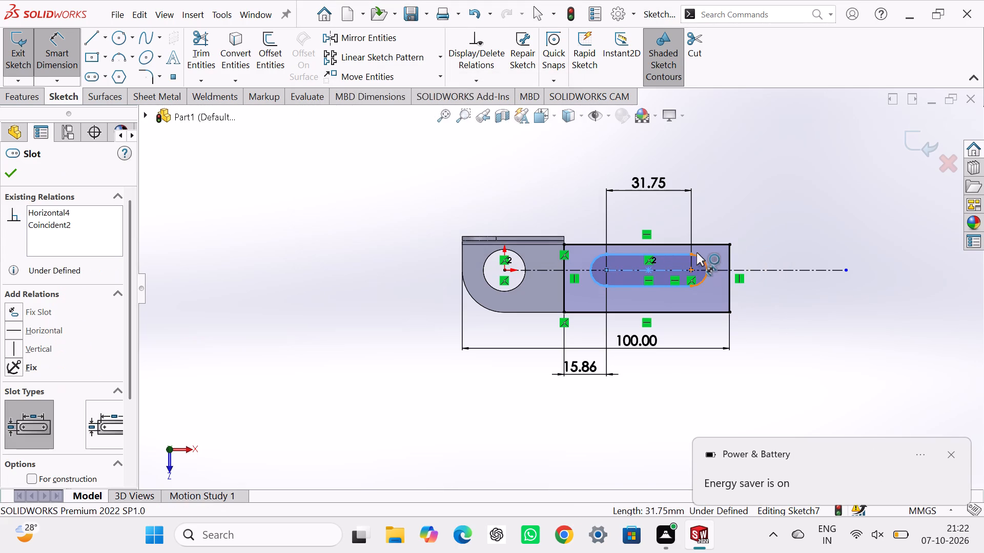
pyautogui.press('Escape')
# Open the options for the sketch relation marker just above the slot's midpoint.
pyautogui.rightClick(646, 261)
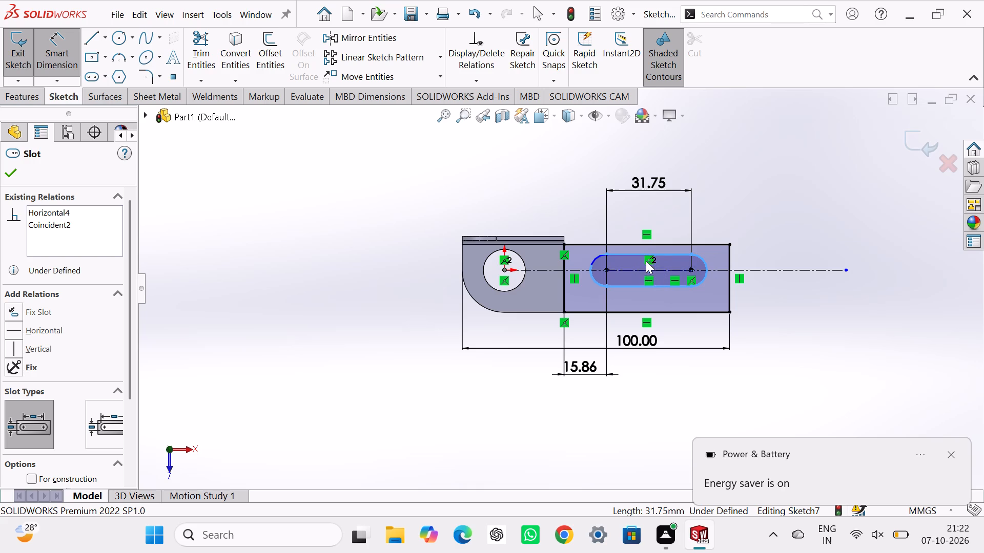
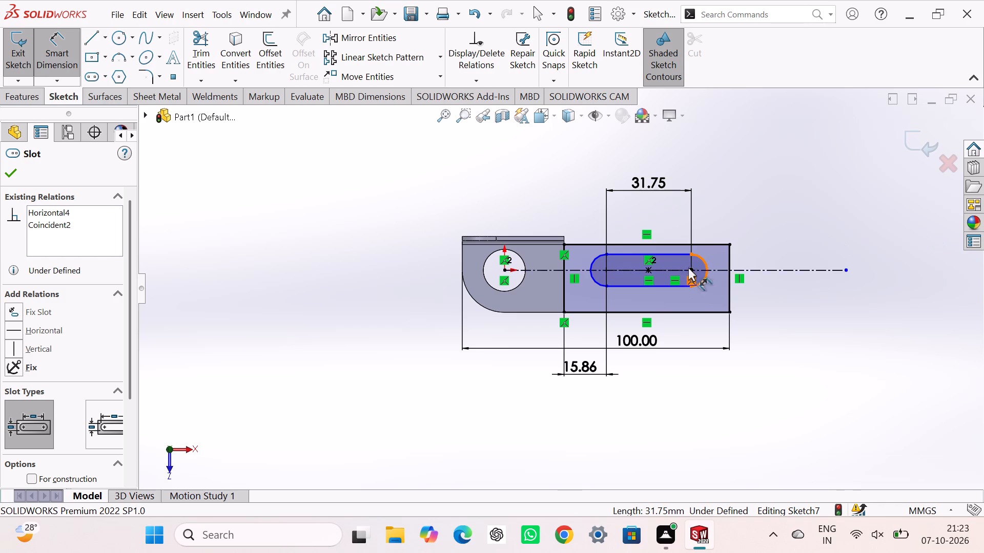
# Delete the coincident relation marked just above the slot's midpoint, which ties the slot to the hole's centre.
pyautogui.press('Escape')
pyautogui.press('Escape')
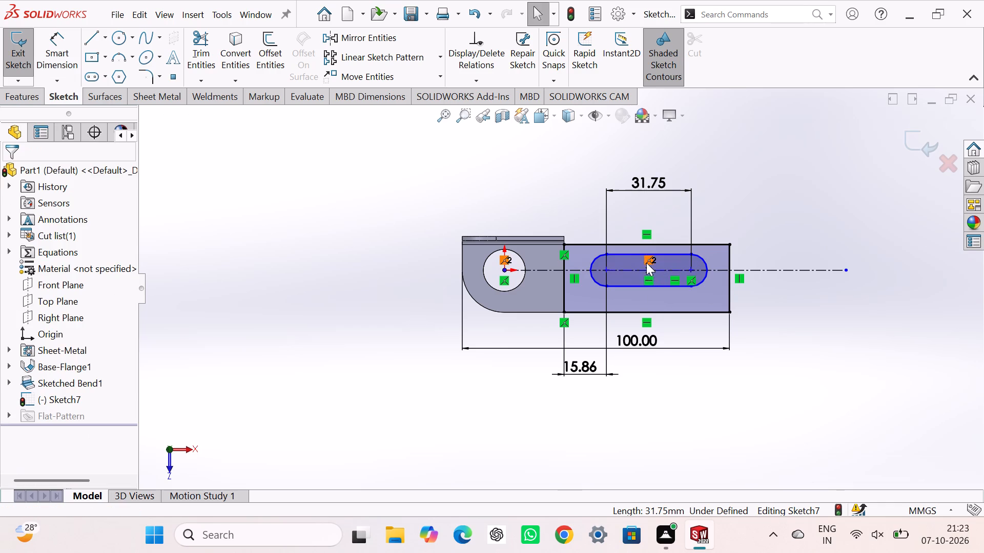
pyautogui.rightClick(647, 258)
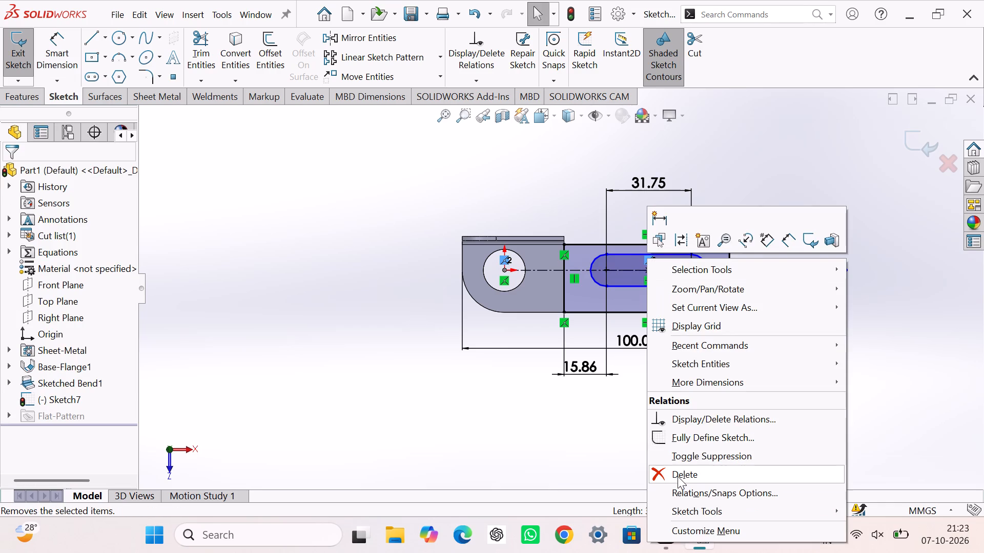
pyautogui.click(678, 476)
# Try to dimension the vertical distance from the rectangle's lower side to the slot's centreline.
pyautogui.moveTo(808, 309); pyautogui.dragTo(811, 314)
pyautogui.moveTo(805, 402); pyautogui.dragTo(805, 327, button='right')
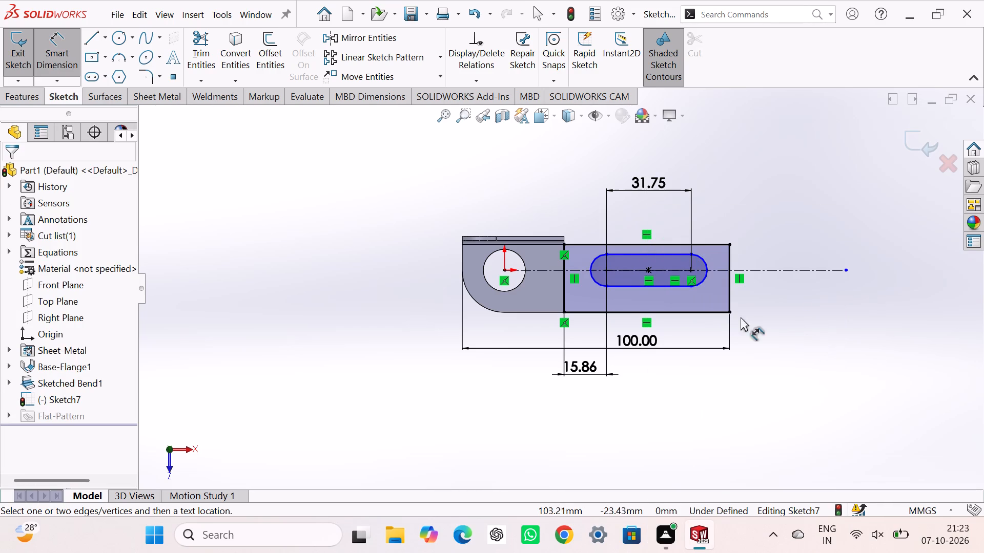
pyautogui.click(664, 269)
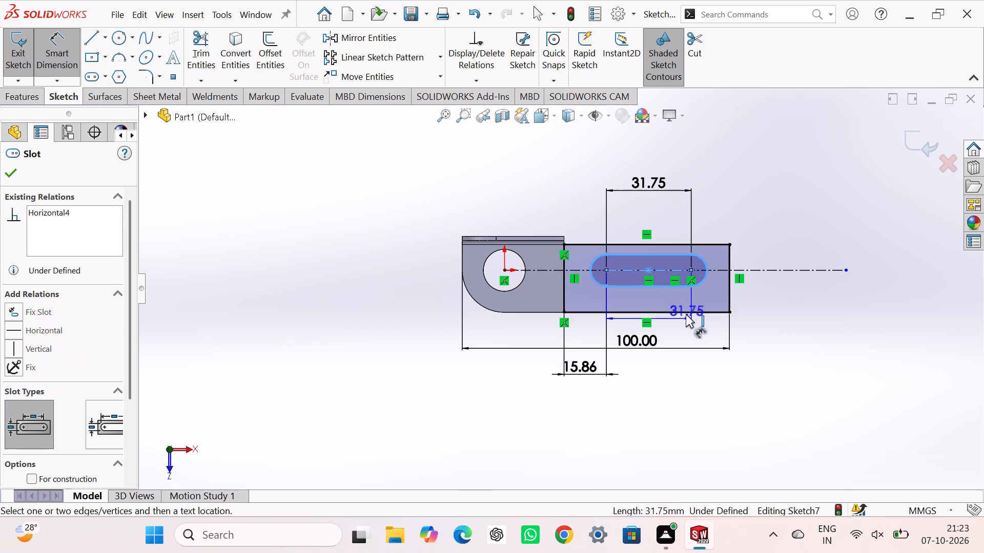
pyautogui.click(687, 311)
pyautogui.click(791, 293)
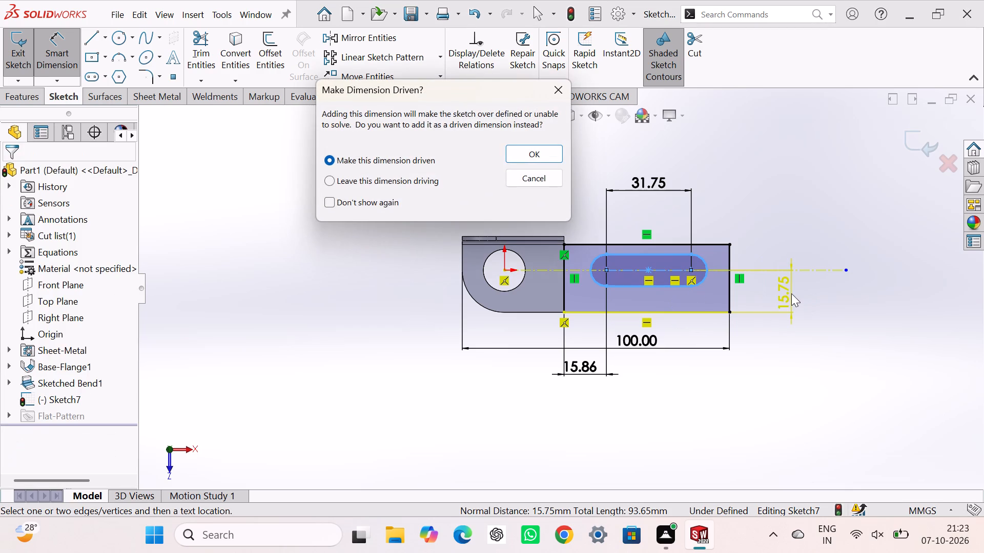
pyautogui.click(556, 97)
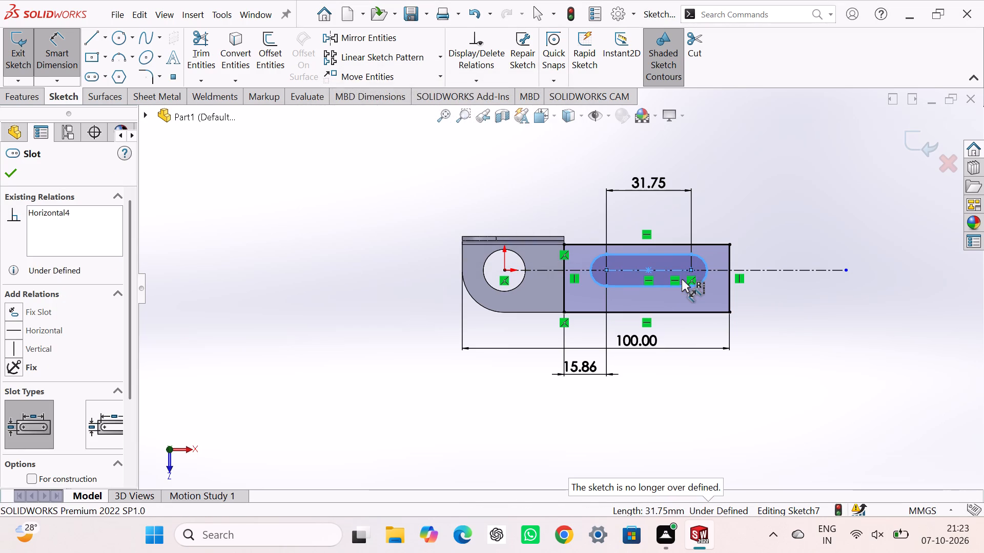
# Delete the coincident relation at the slot's far arc centre that holds it on the long horizontal centerline.
pyautogui.rightClick(688, 278)
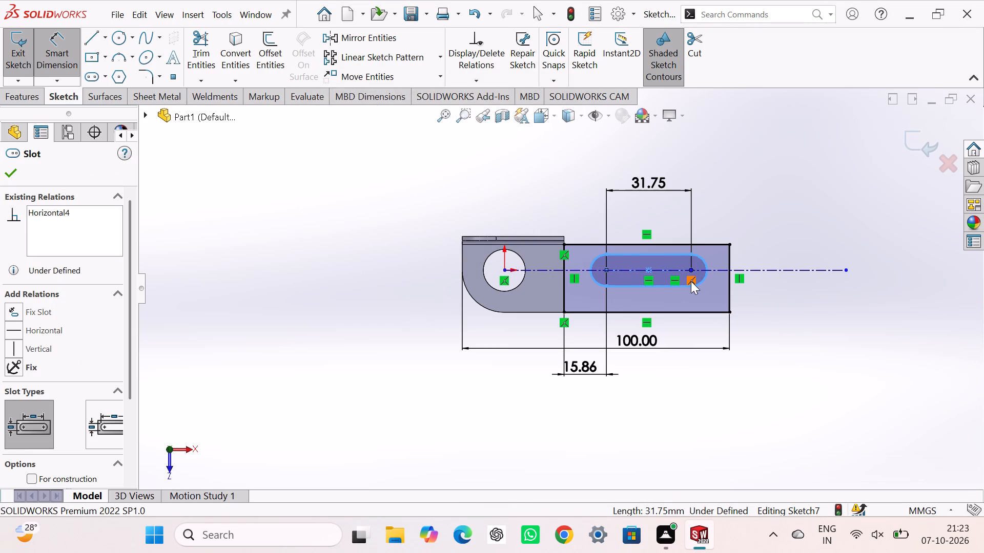
pyautogui.press('Escape')
pyautogui.press('Escape')
pyautogui.rightClick(690, 278)
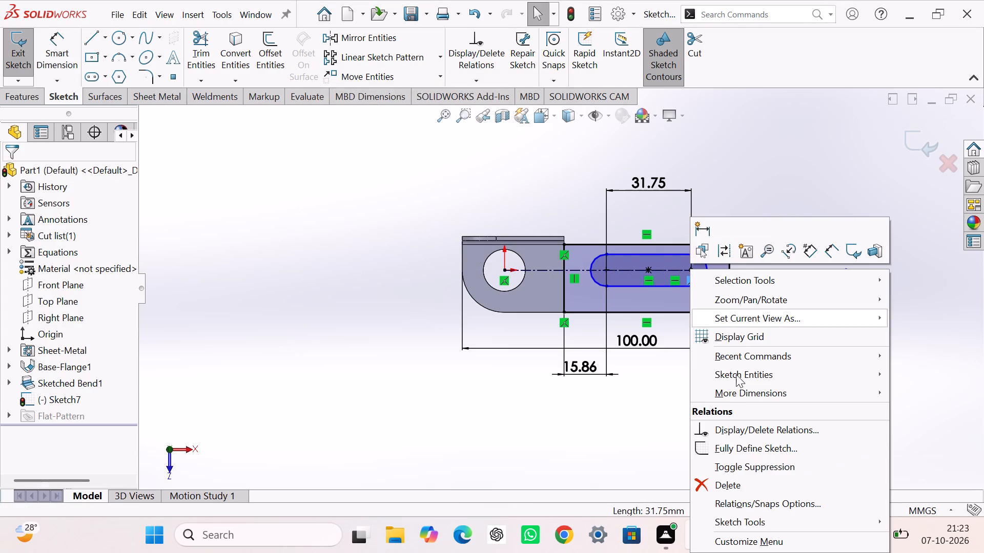
pyautogui.click(726, 482)
pyautogui.click(781, 362)
# Dimension the vertical distance from the rectangle's lower side to the slot's centreline as 24.40/2 mm.
pyautogui.moveTo(774, 384); pyautogui.dragTo(777, 209, button='right')
pyautogui.click(659, 270)
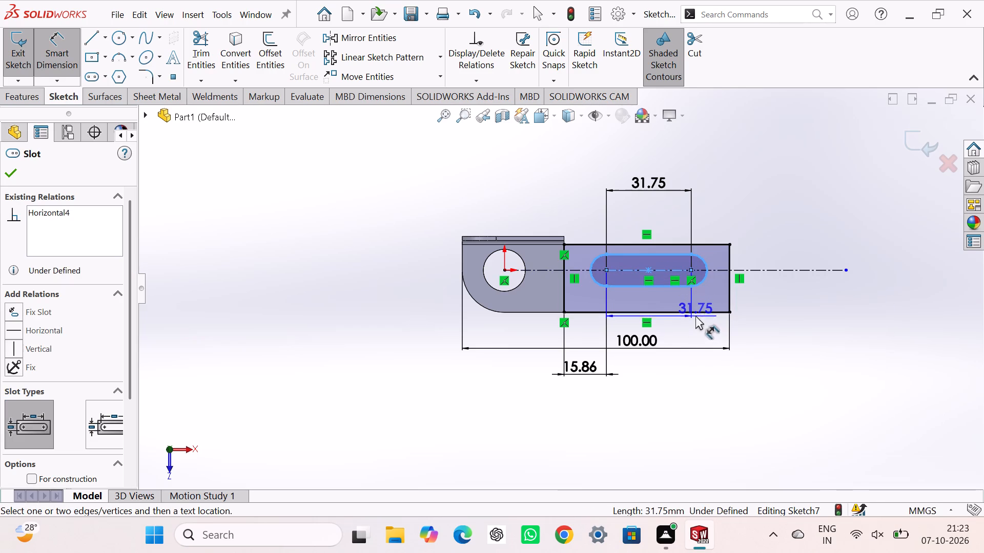
pyautogui.click(694, 312)
pyautogui.click(768, 298)
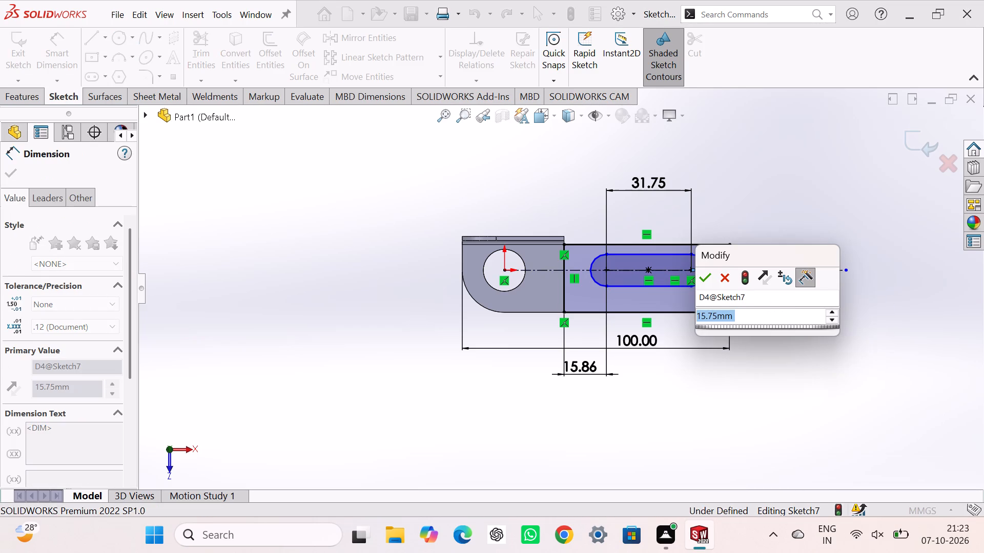
pyautogui.write('24')
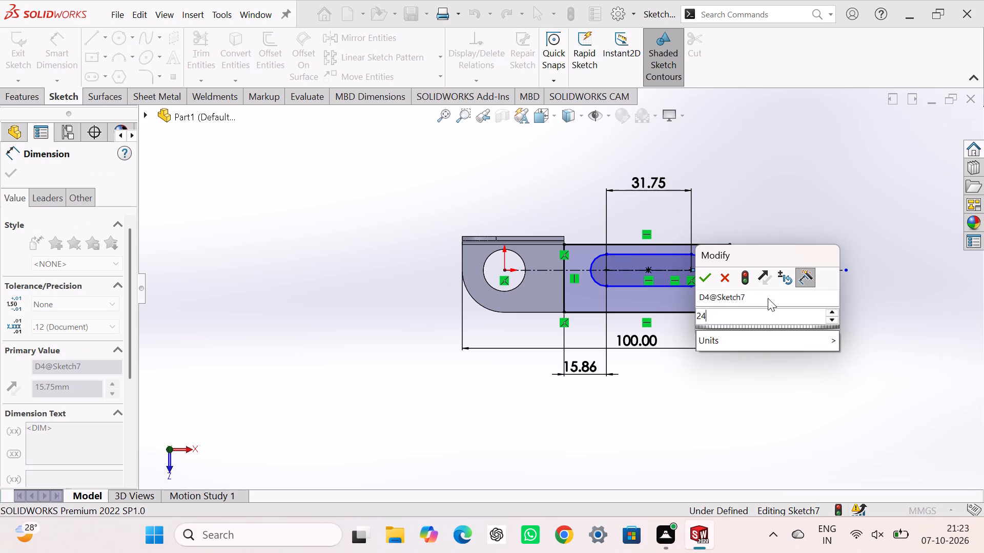
pyautogui.write('.40')
pyautogui.write('/2')
pyautogui.press('Return')
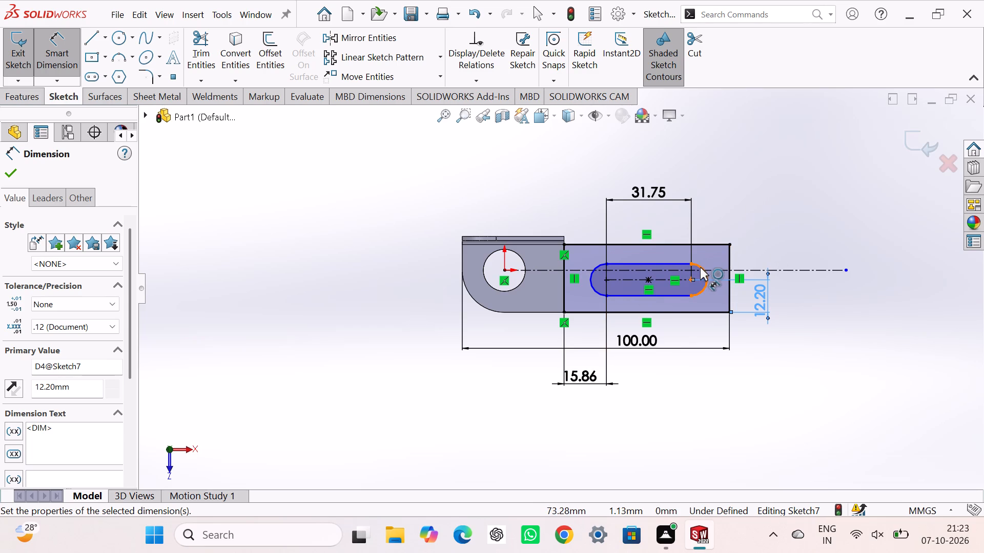
# Dimension the radius of the slot's far end arc as 7.112 mm.
pyautogui.moveTo(700, 267); pyautogui.dragTo(705, 254)
pyautogui.click(731, 201)
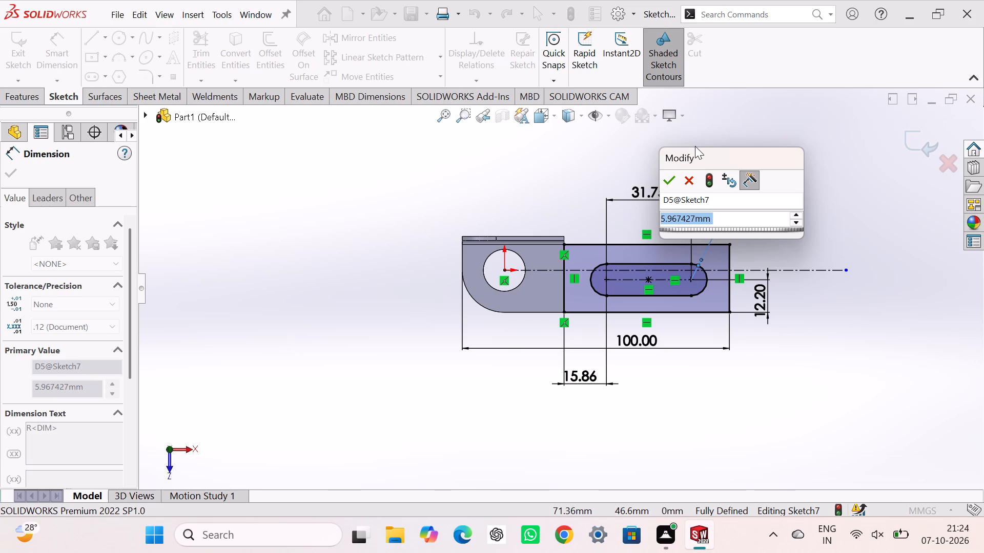
pyautogui.write('7.11')
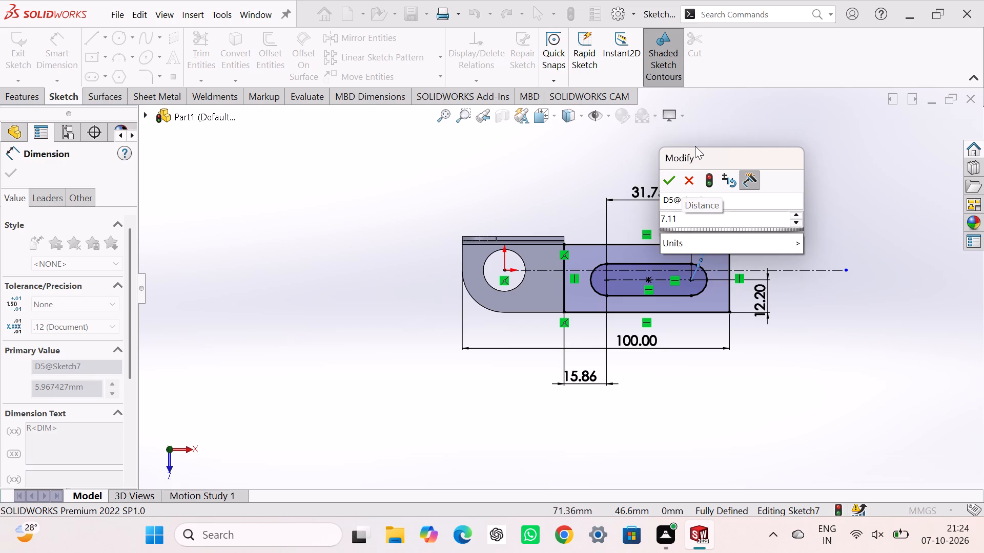
pyautogui.press('2')
pyautogui.click(671, 180)
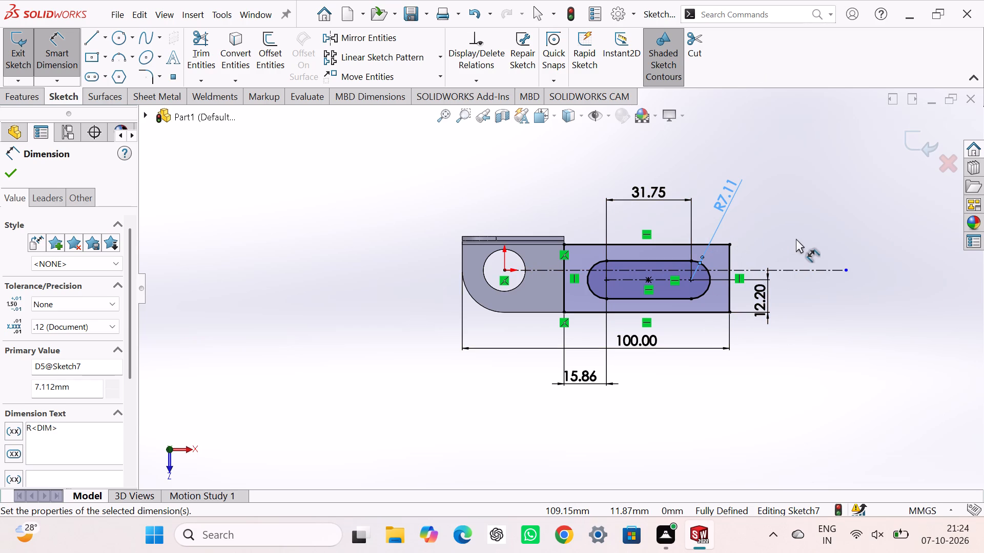
pyautogui.press('Escape')
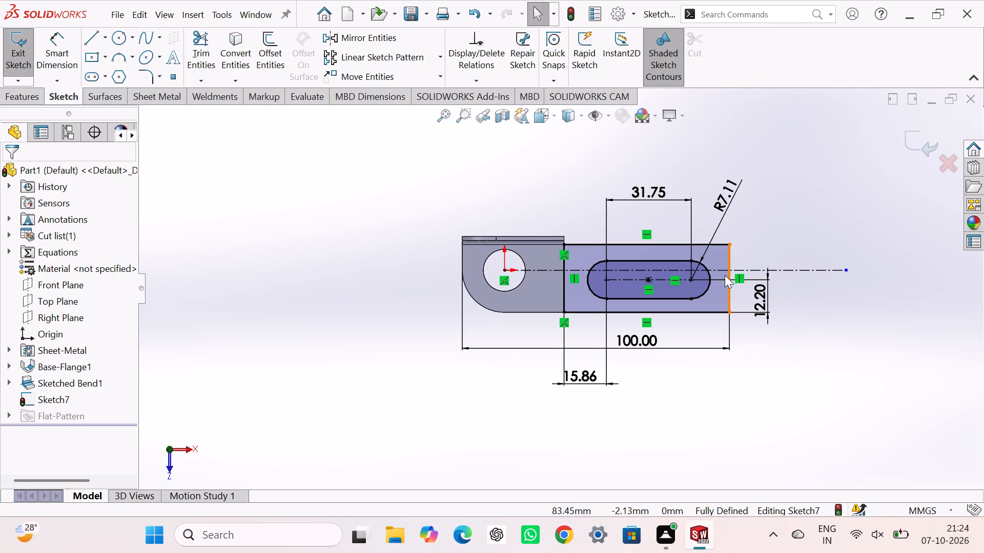
# Delete the rectangle's far vertical side along with its associated dimension.
pyautogui.click(729, 274)
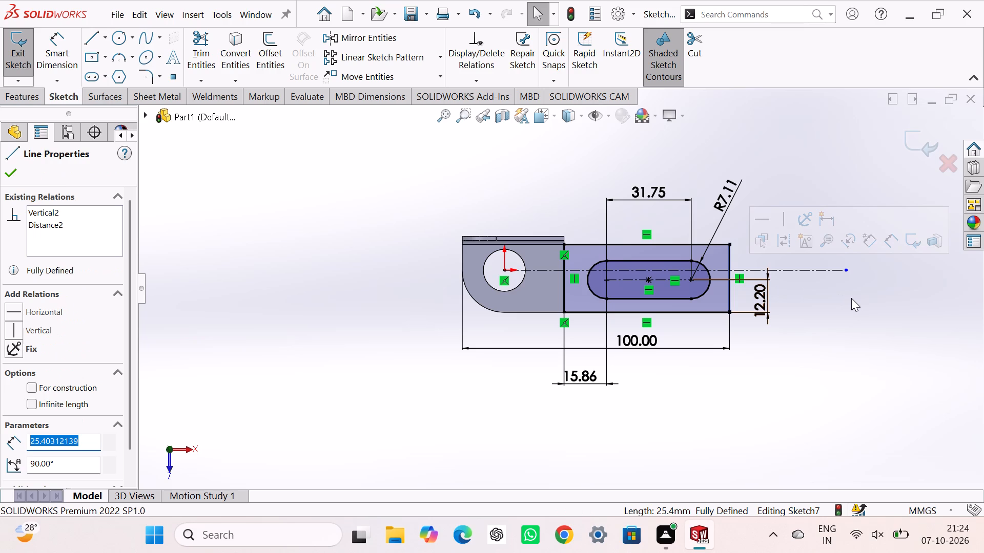
pyautogui.press('Delete')
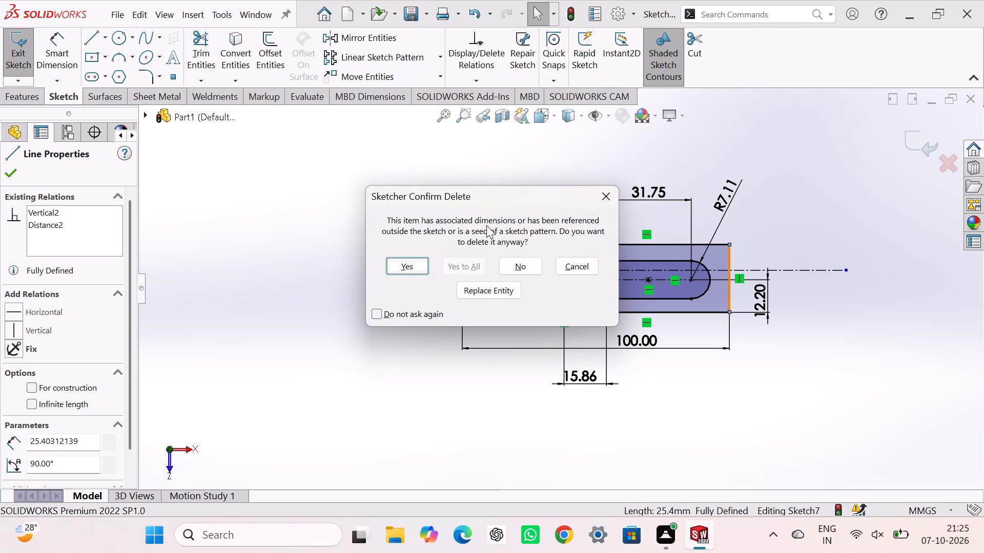
pyautogui.click(400, 270)
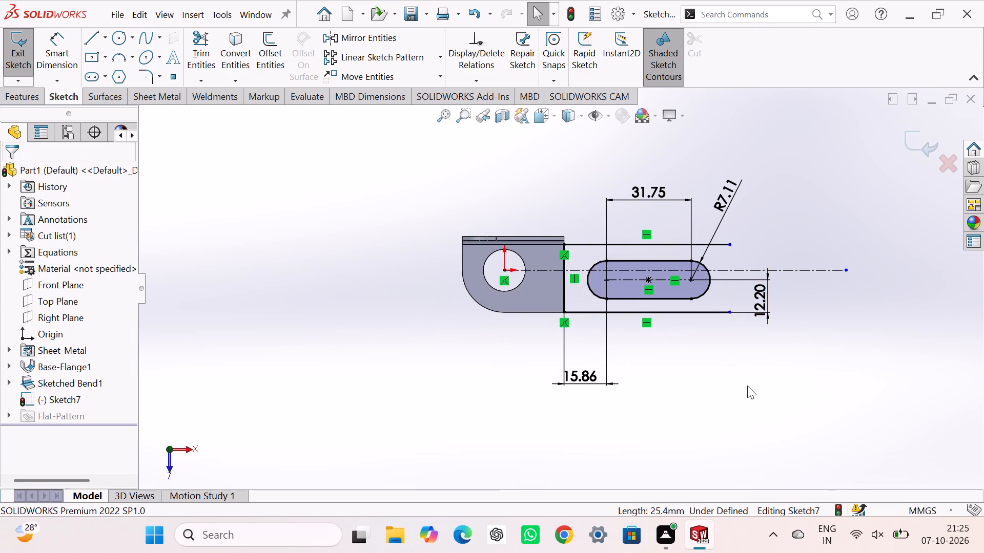
# Dimension the horizontal distance from the plate's outer straight edge to the lower line's free endpoint as 100 mm.
pyautogui.moveTo(748, 386); pyautogui.dragTo(781, 293, button='right')
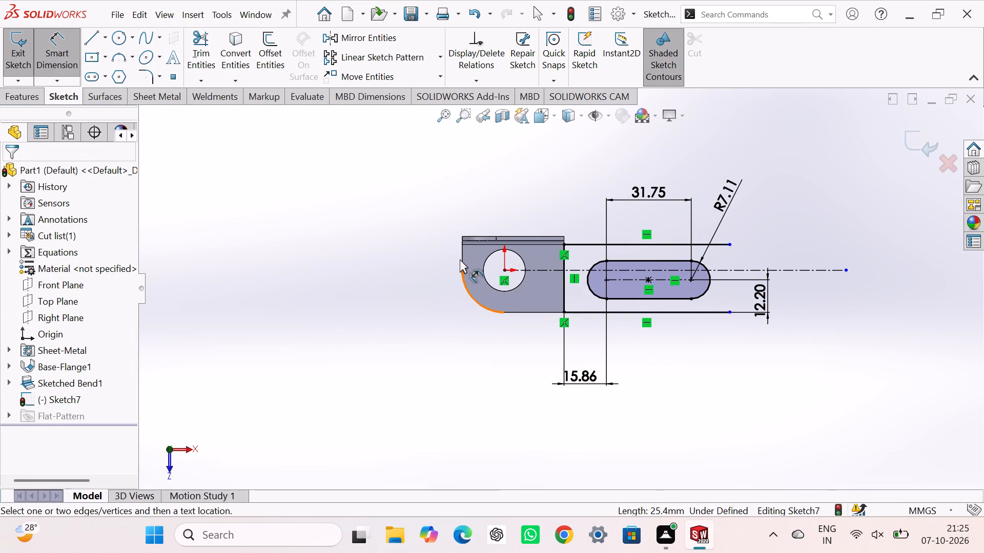
pyautogui.click(462, 257)
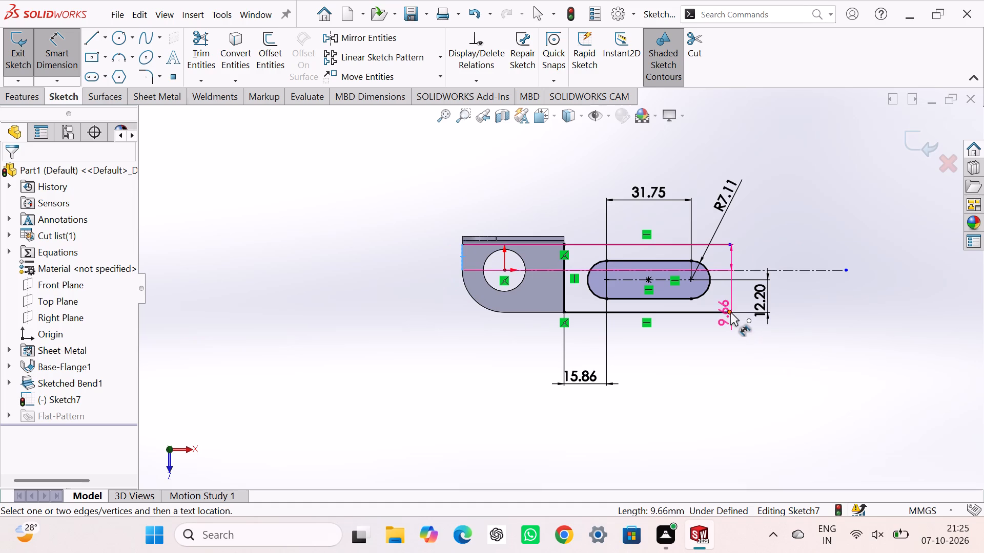
pyautogui.click(729, 311)
pyautogui.click(632, 407)
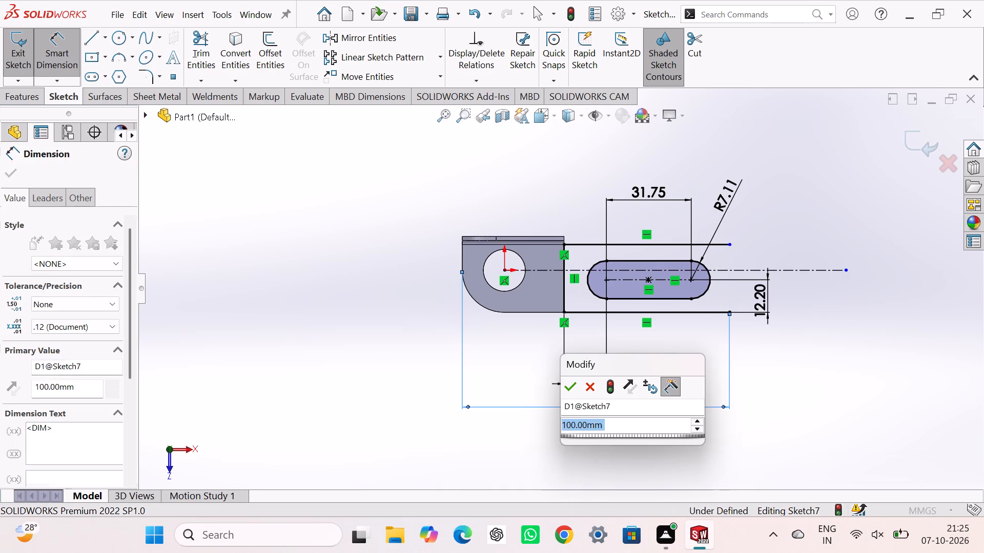
pyautogui.click(575, 382)
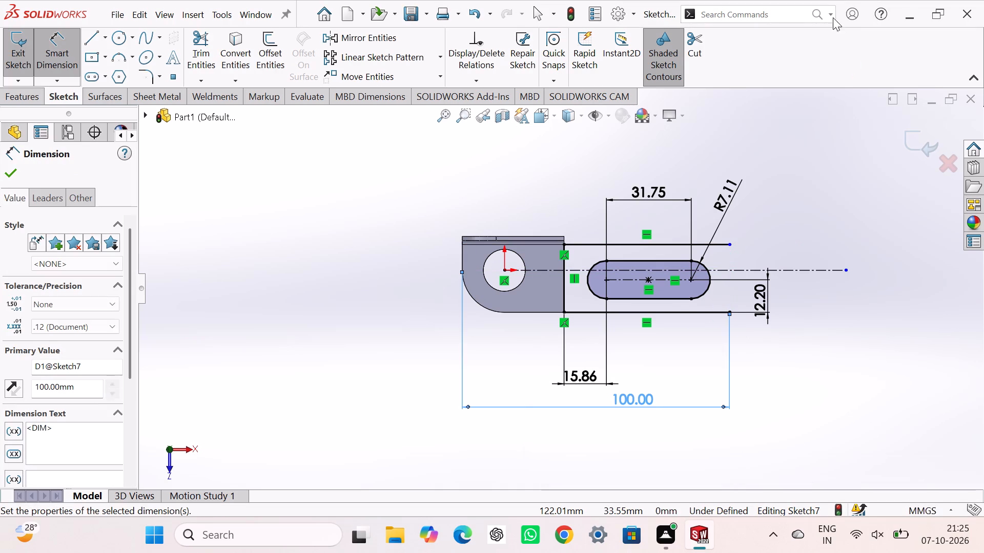
# Sketch a circle of about 21.4 mm radius centred on the slot's far arc centre.
pyautogui.click(119, 40)
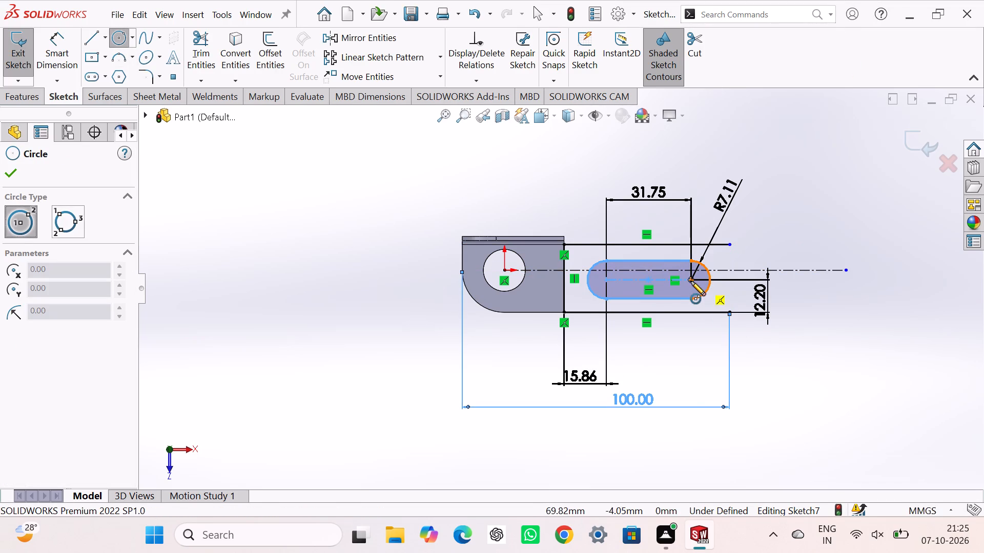
pyautogui.click(691, 280)
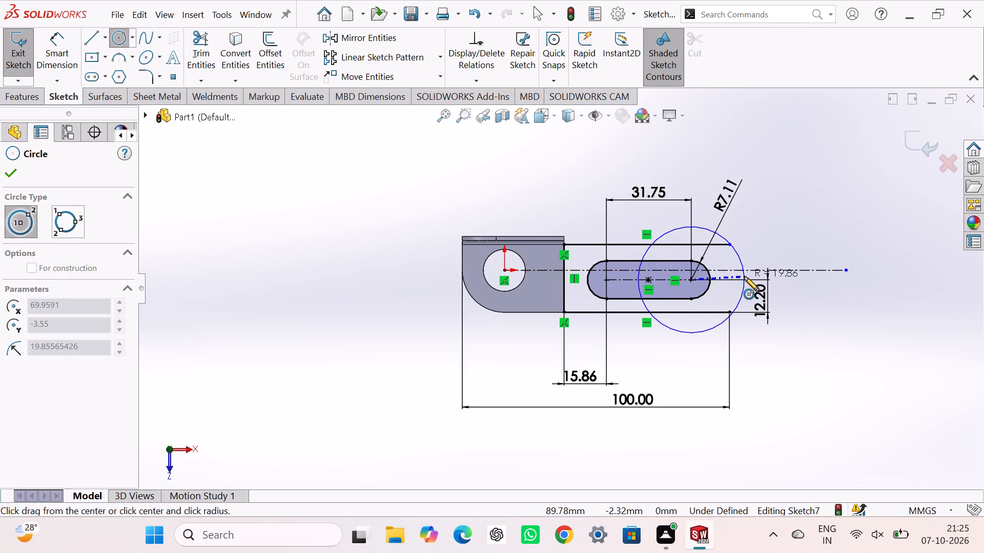
pyautogui.click(748, 276)
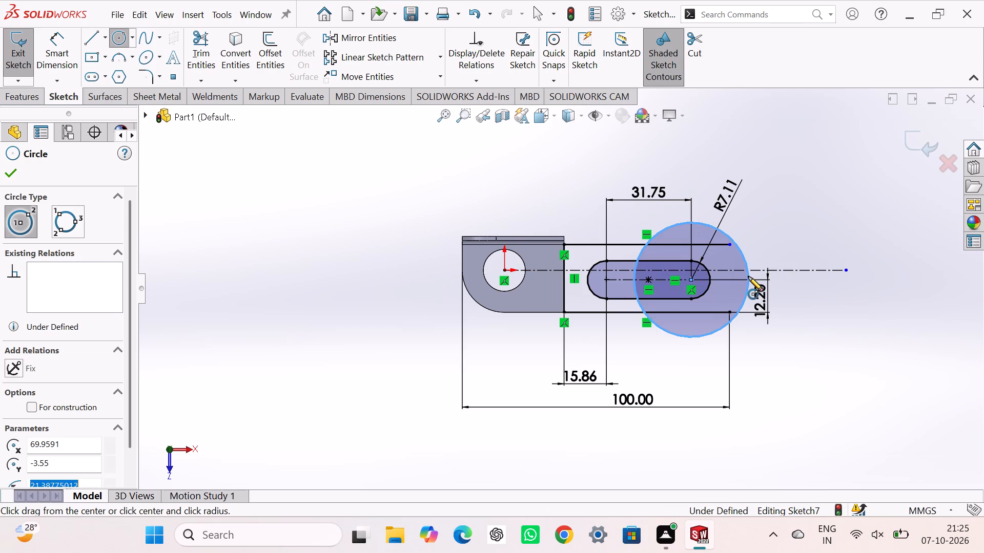
pyautogui.rightClick(770, 177)
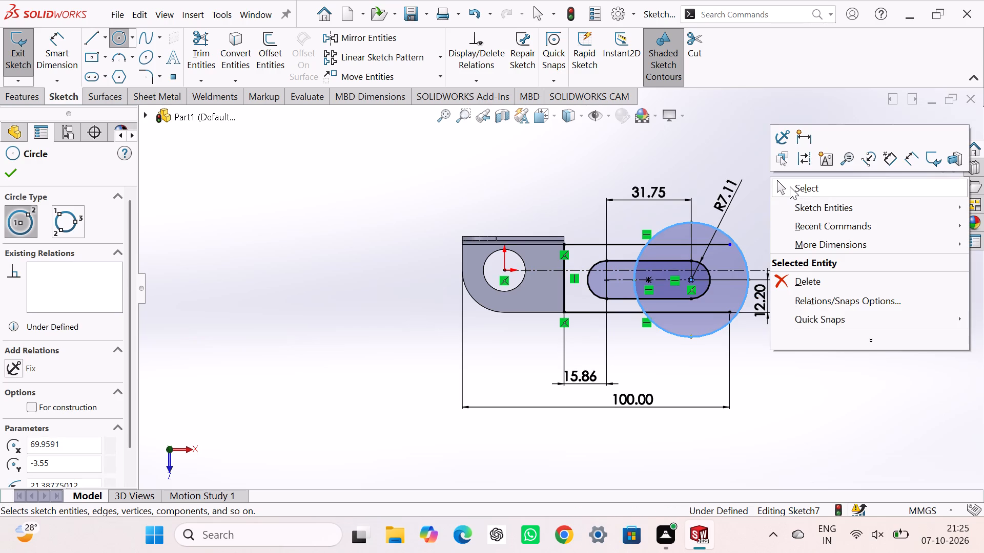
pyautogui.click(790, 186)
pyautogui.click(777, 197)
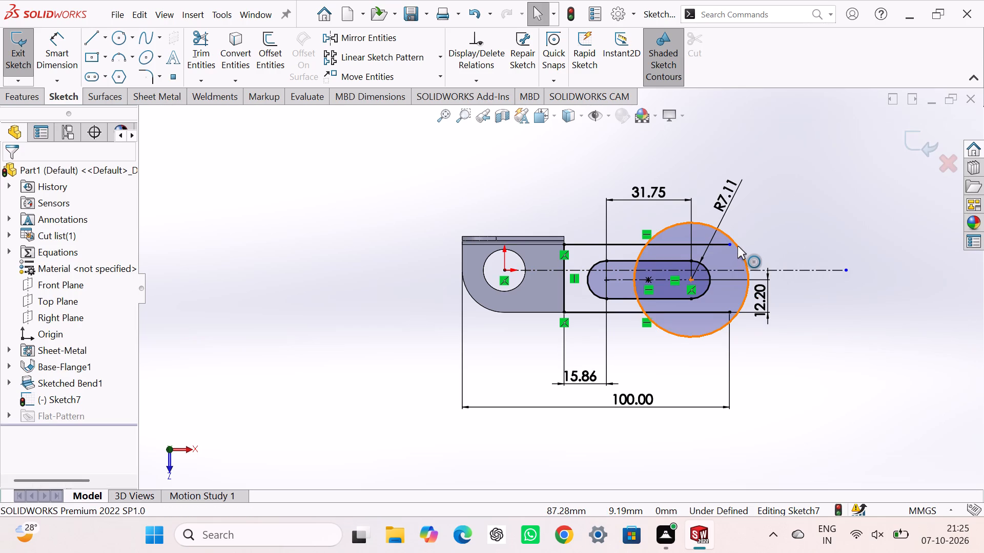
# Make the circle coincident with the lower line's free endpoint.
pyautogui.click(731, 311)
pyautogui.keyDown('ctrl'); pyautogui.click(748, 293); pyautogui.keyUp('ctrl')
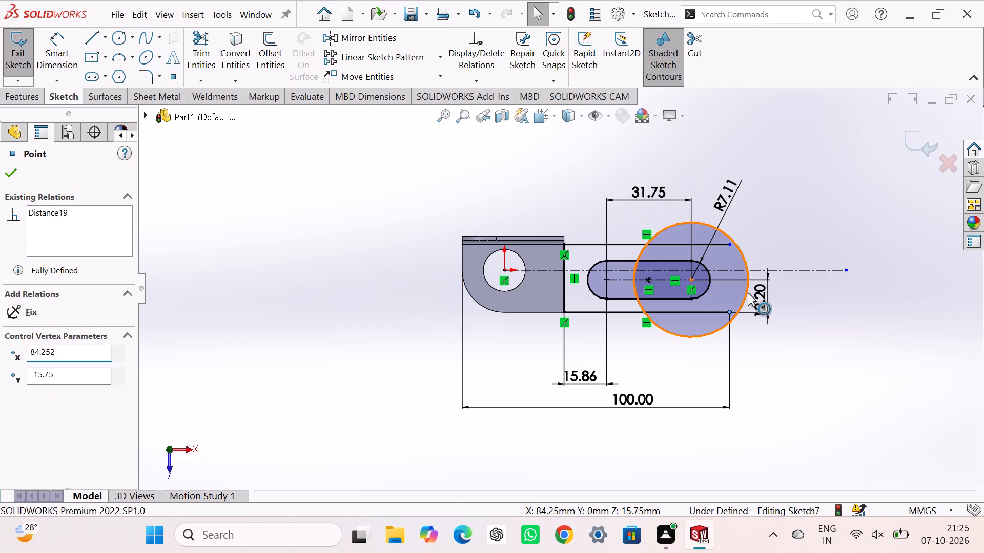
pyautogui.click(15, 386)
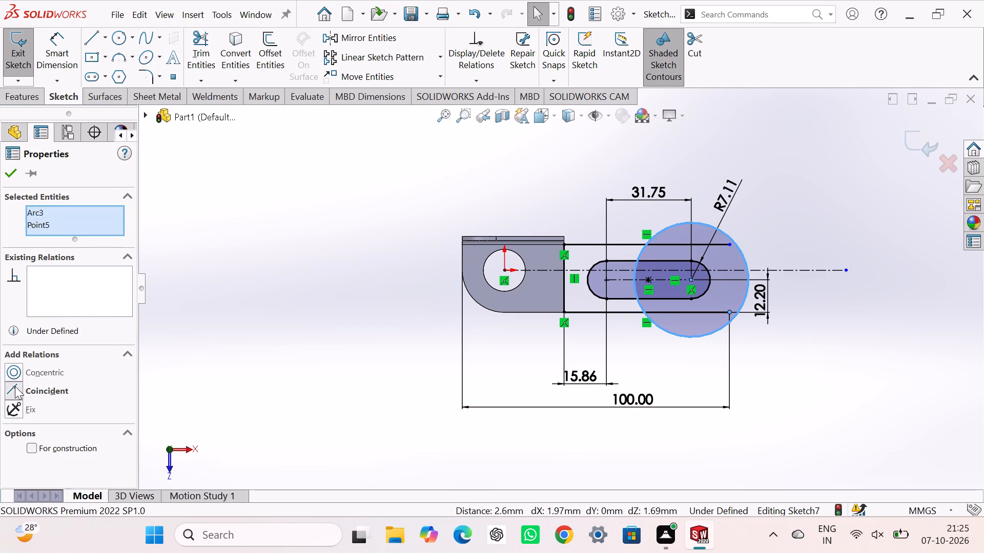
pyautogui.click(201, 351)
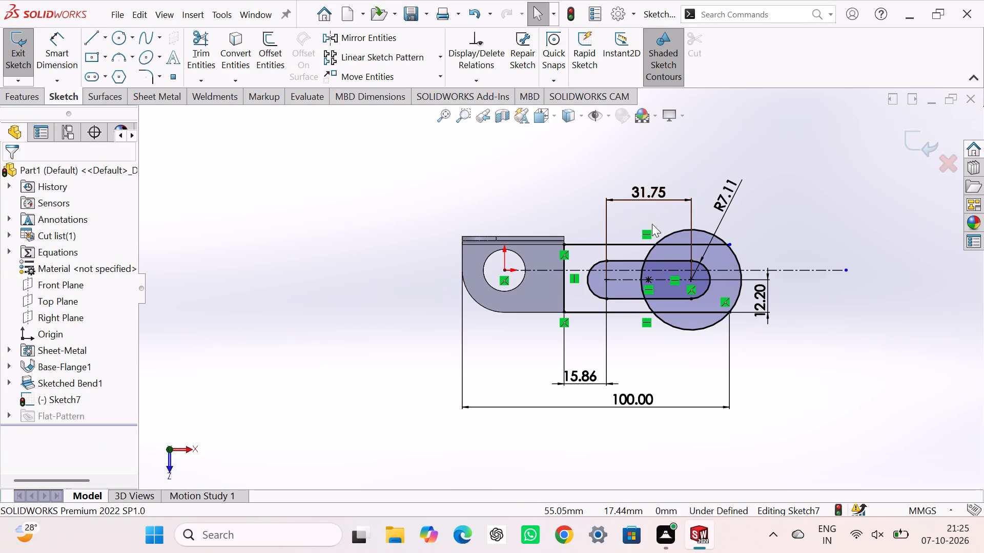
# Trim the circle at the slot's far end, keeping only the outer arc between the upper and lower lines.
pyautogui.click(198, 35)
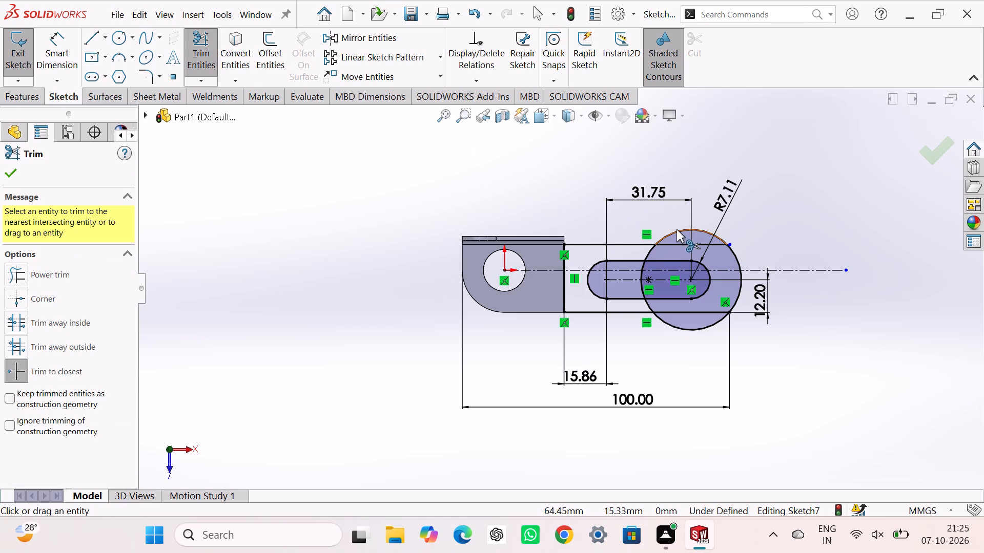
pyautogui.click(676, 229)
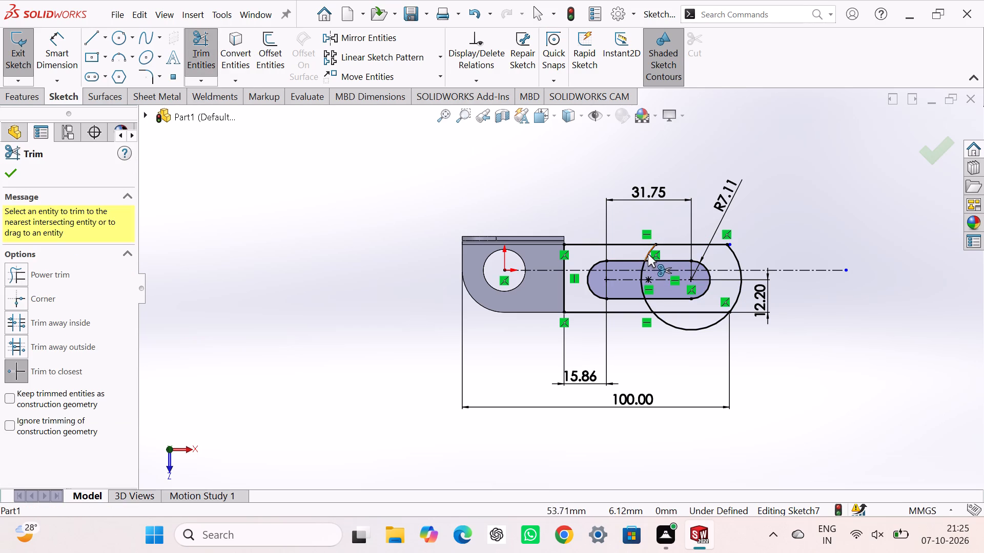
pyautogui.click(648, 254)
pyautogui.click(642, 287)
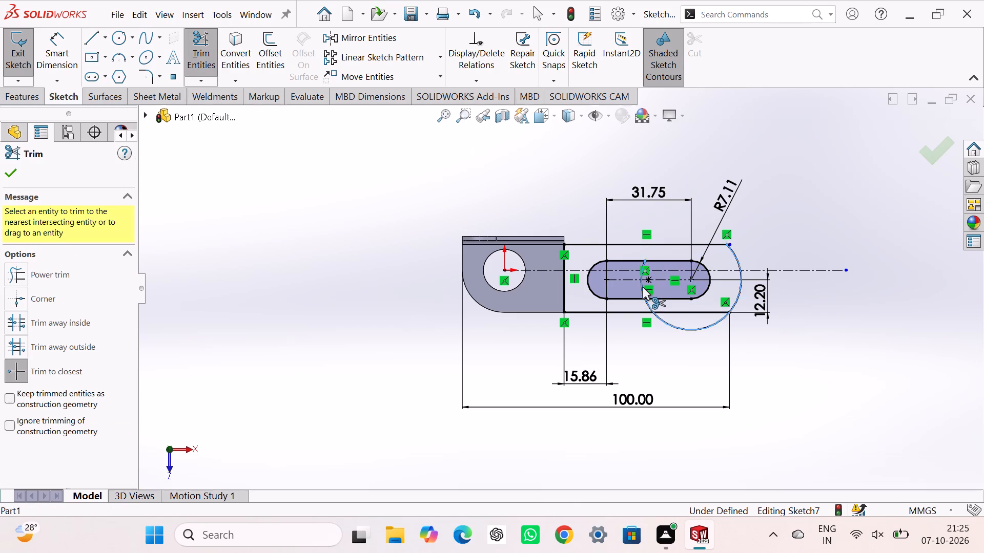
pyautogui.scroll(-5, 641, 282)
pyautogui.click(612, 263)
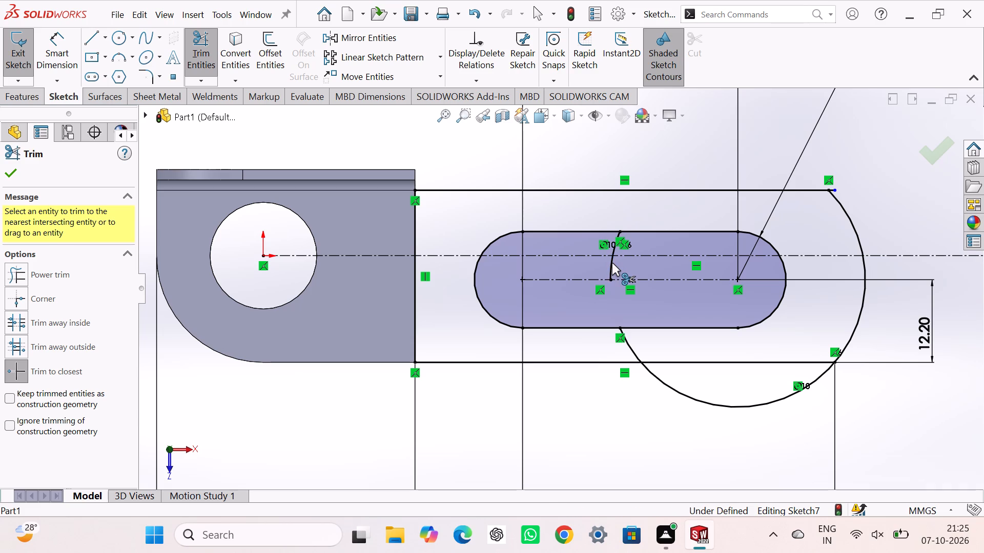
pyautogui.click(614, 245)
pyautogui.scroll(2, 614, 245)
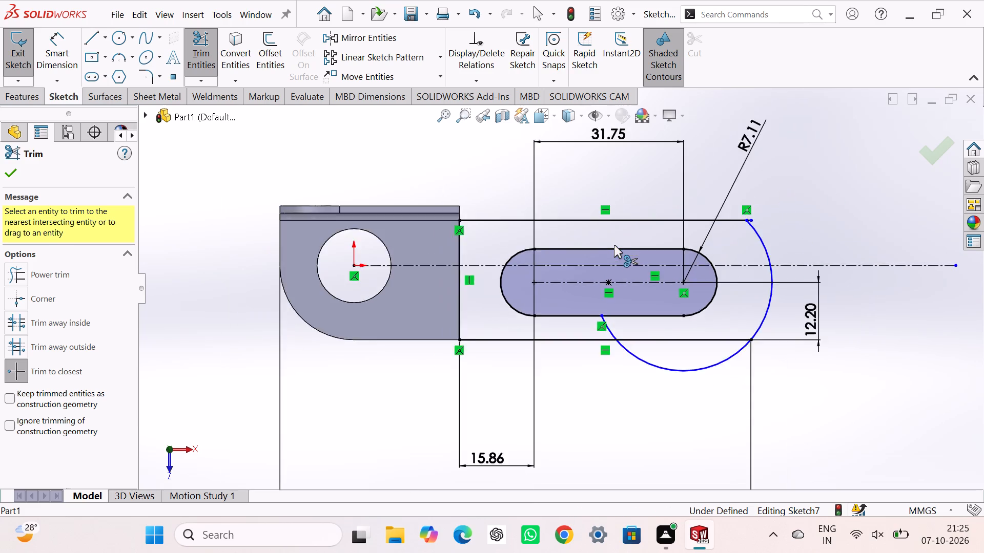
pyautogui.scroll(3, 614, 245)
pyautogui.scroll(-3, 622, 281)
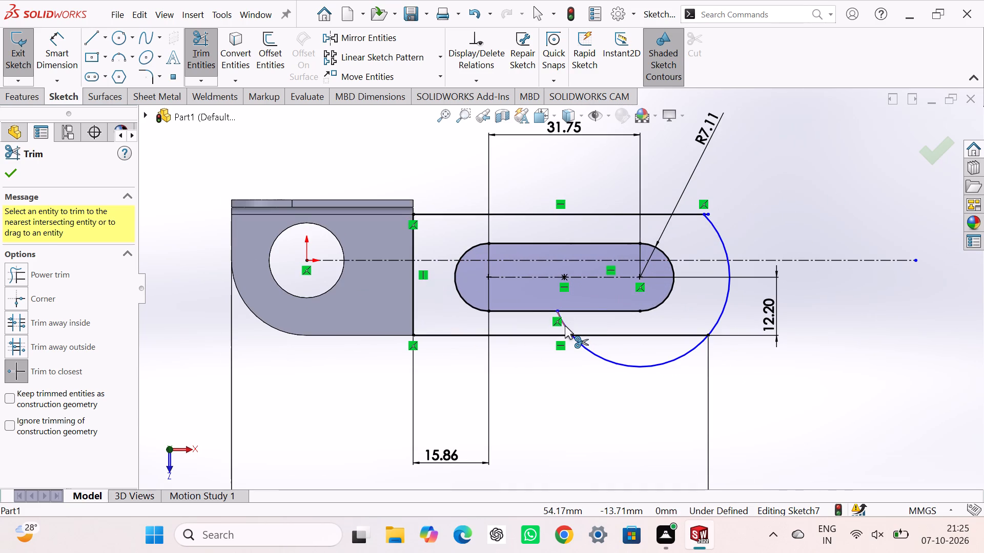
pyautogui.click(565, 326)
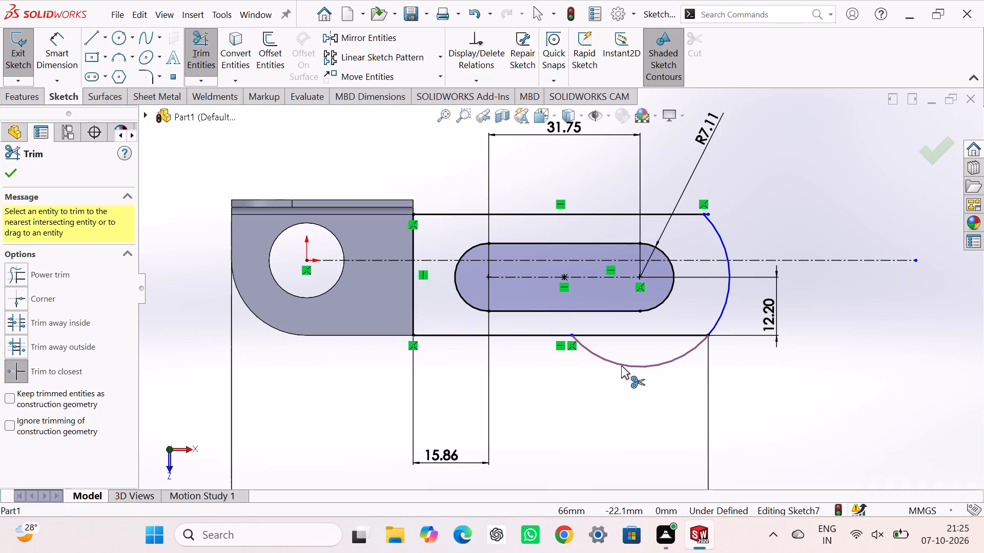
pyautogui.click(621, 366)
pyautogui.scroll(2, 701, 329)
pyautogui.scroll(-1, 689, 274)
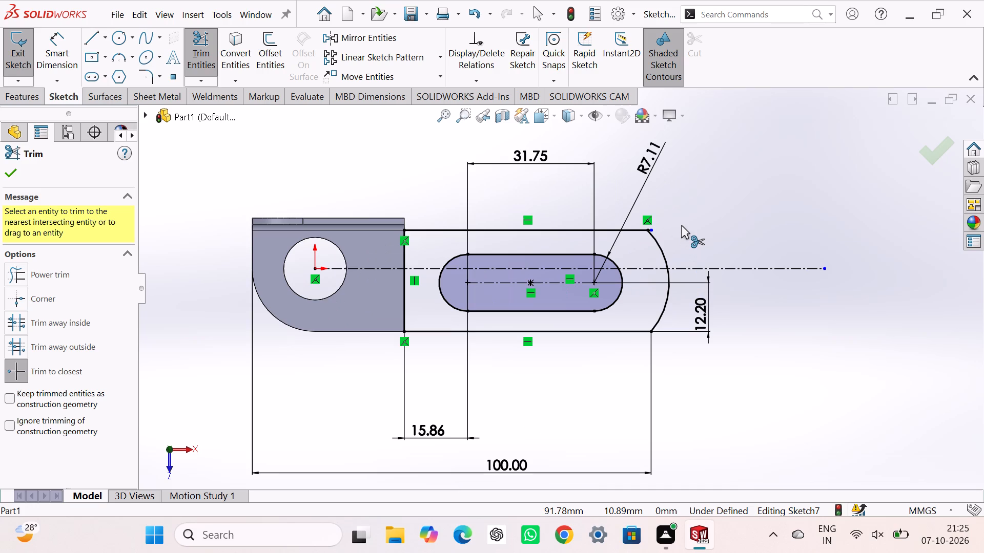
pyautogui.press('Escape')
pyautogui.press('Escape')
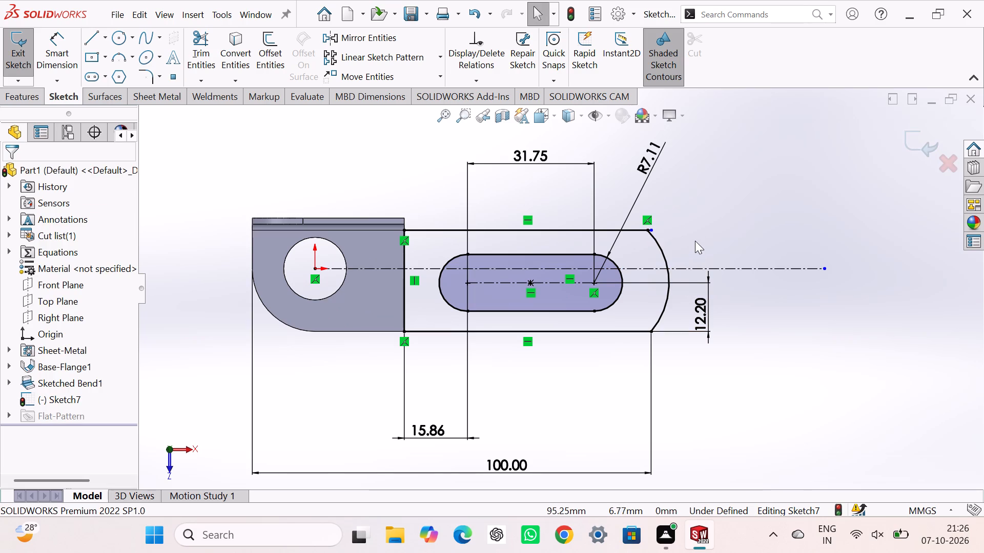
# Make the upper line's free endpoint coincident with the upper endpoint of the end arc.
pyautogui.click(651, 228)
pyautogui.keyDown('ctrl'); pyautogui.click(648, 229); pyautogui.keyUp('ctrl')
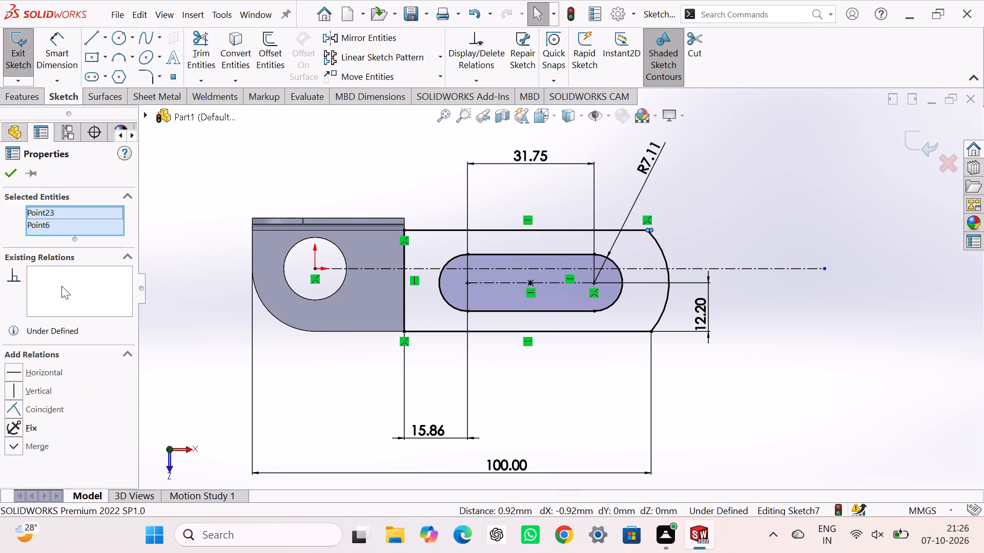
pyautogui.click(15, 403)
pyautogui.click(765, 202)
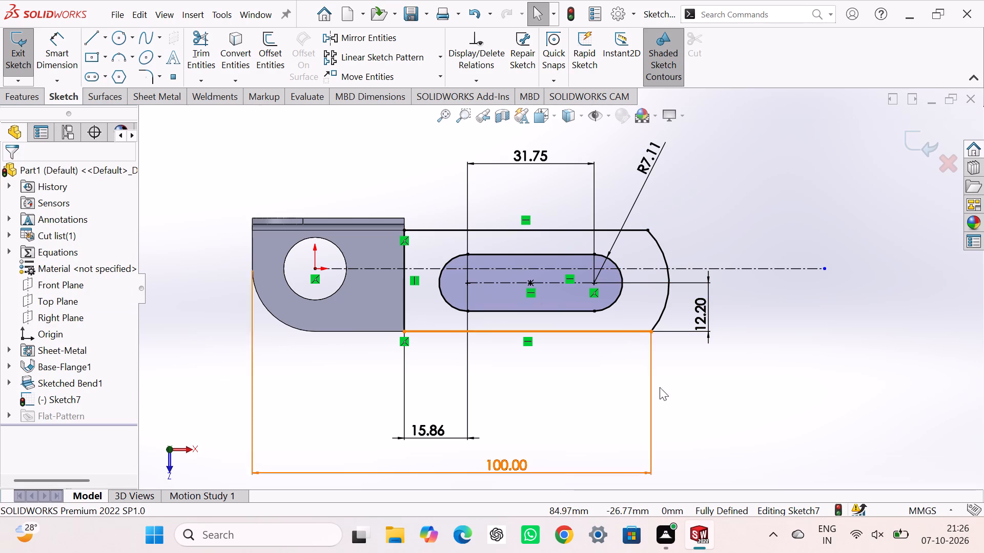
# Replace the 100 mm overall dimension with one from the plate's outer straight edge to the end arc, set to 100 mm.
pyautogui.click(528, 469)
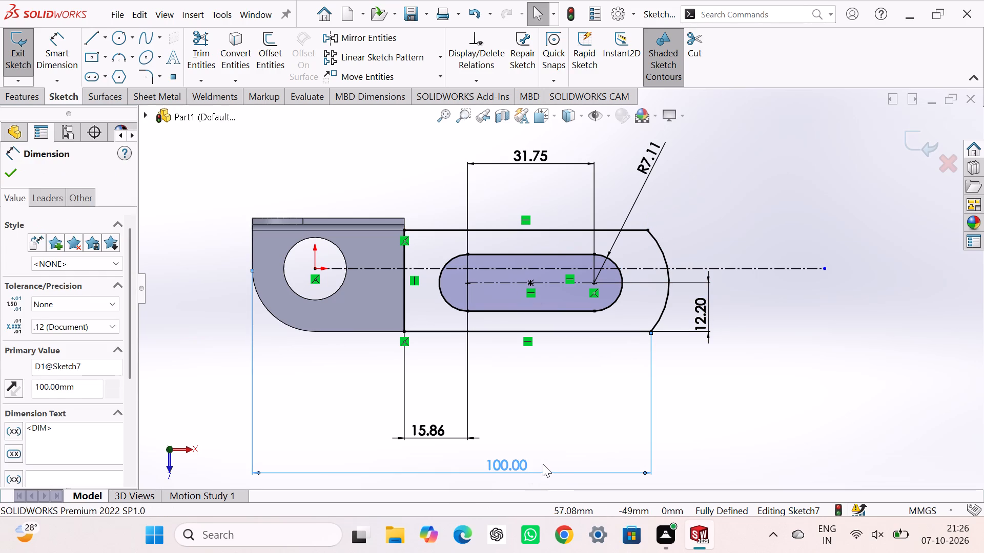
pyautogui.press('Delete')
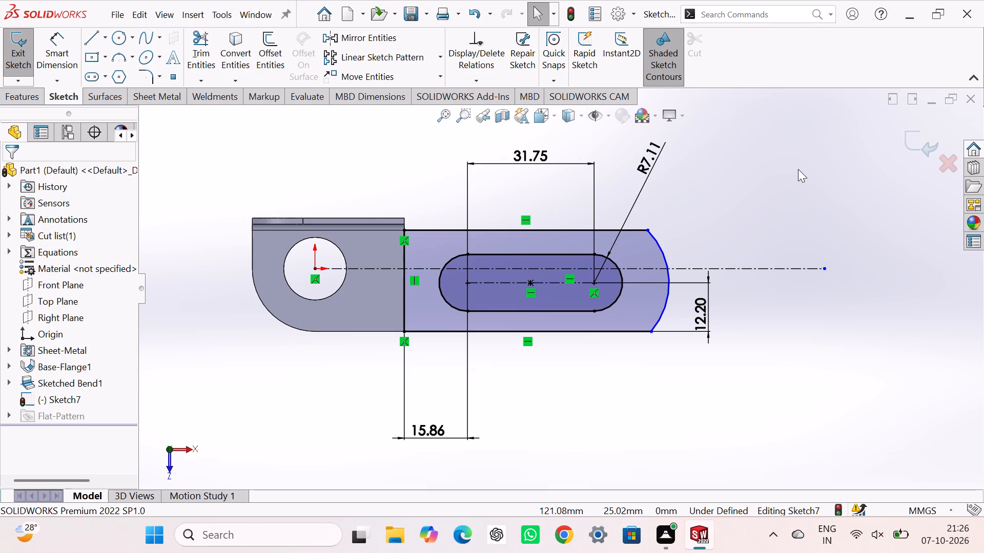
pyautogui.moveTo(753, 207); pyautogui.dragTo(751, 124, button='right')
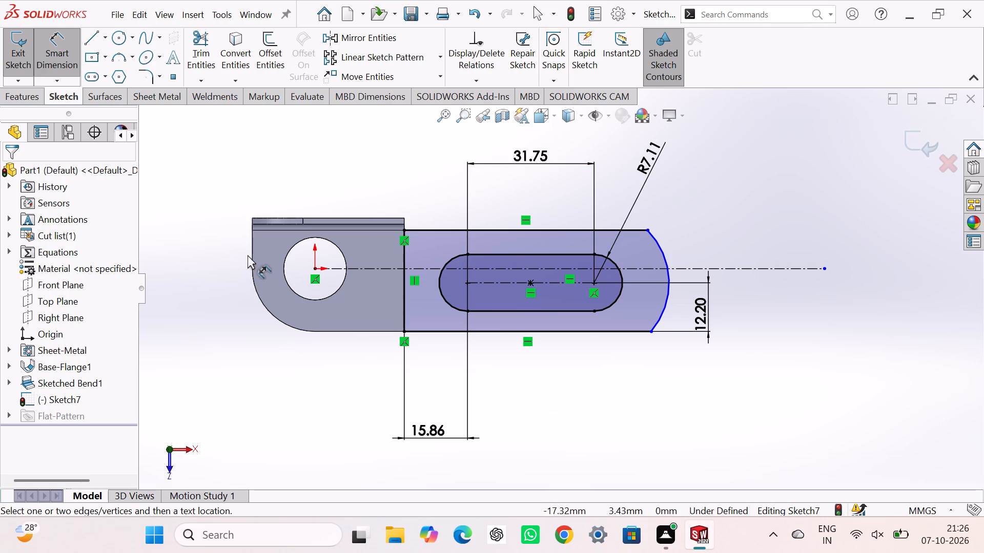
pyautogui.click(251, 254)
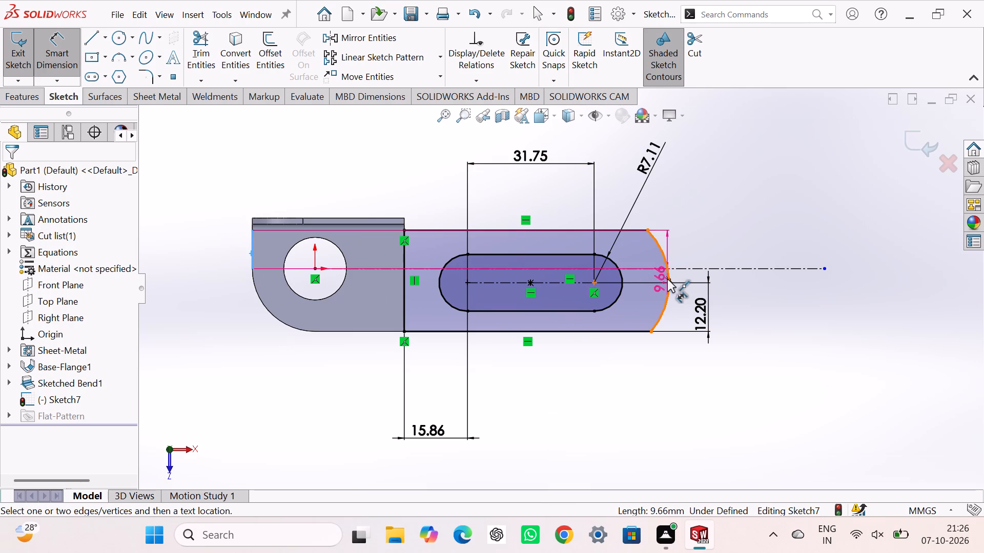
pyautogui.click(667, 279)
pyautogui.click(516, 394)
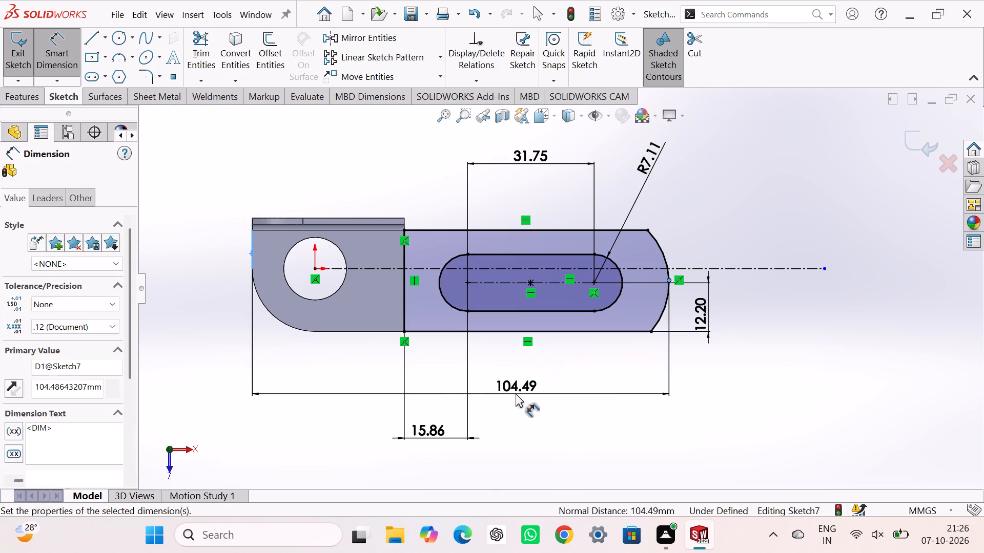
pyautogui.press('`')
pyautogui.press('BackSpace')
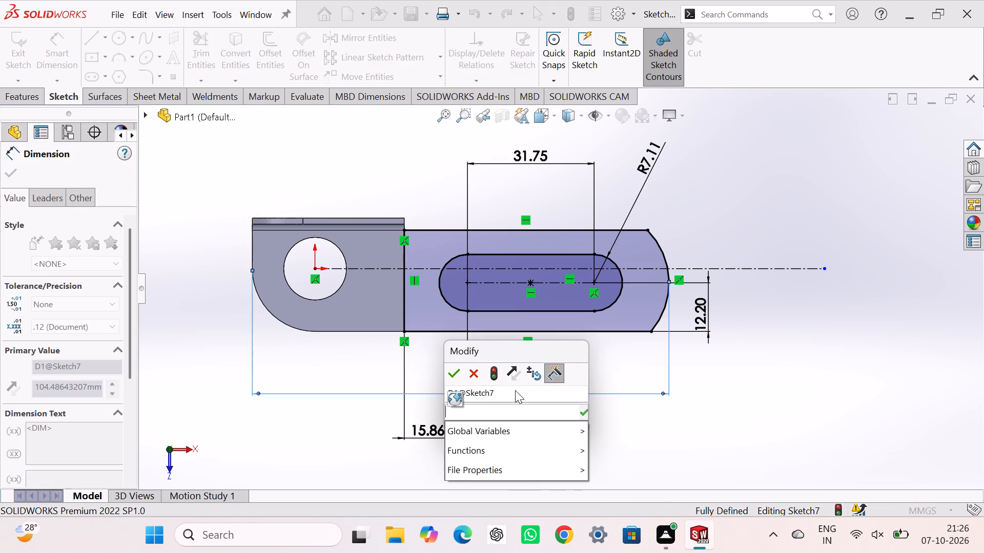
pyautogui.write('100')
pyautogui.press('Return')
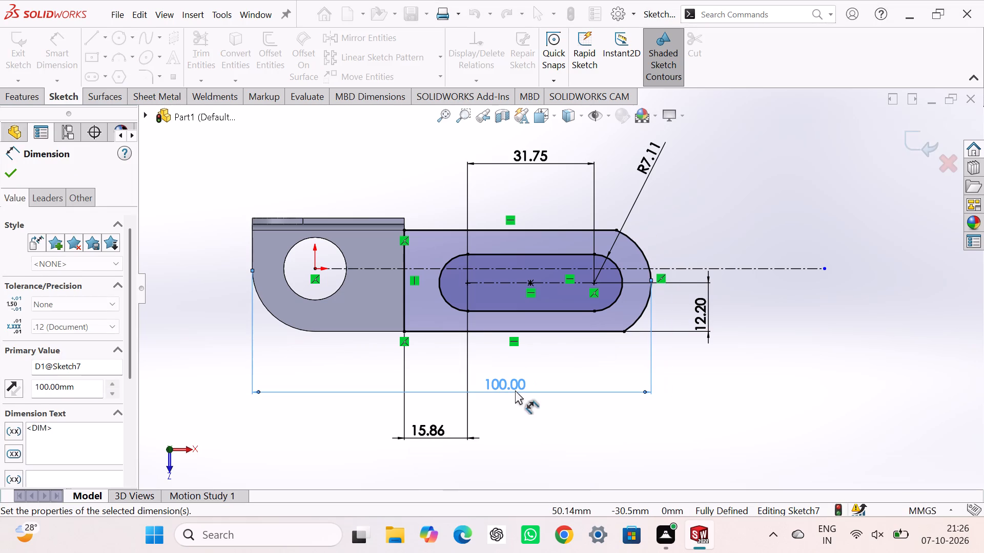
pyautogui.click(756, 189)
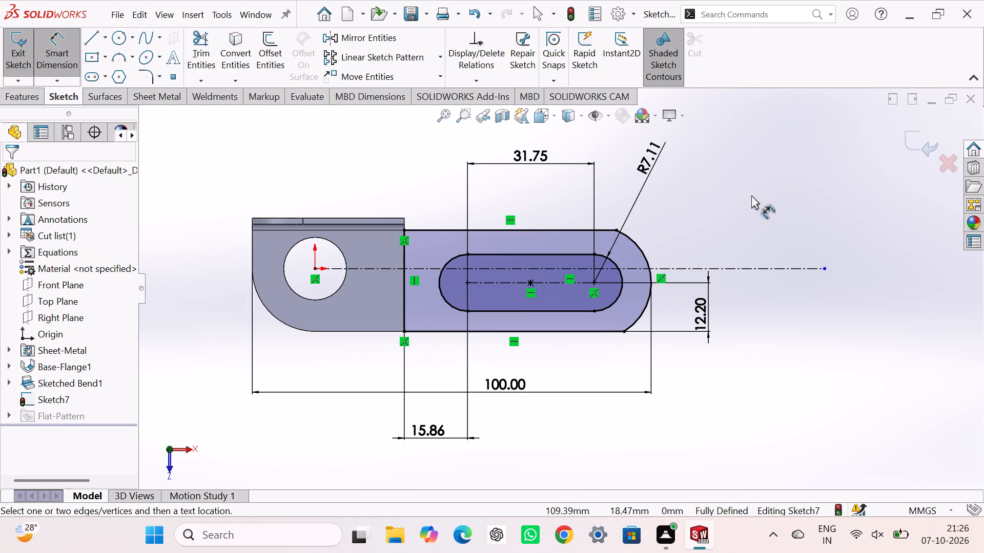
# Exit the sketch and create a Base Flange/Tab from the slotted extension profile, merged with the bracket.
pyautogui.click(904, 144)
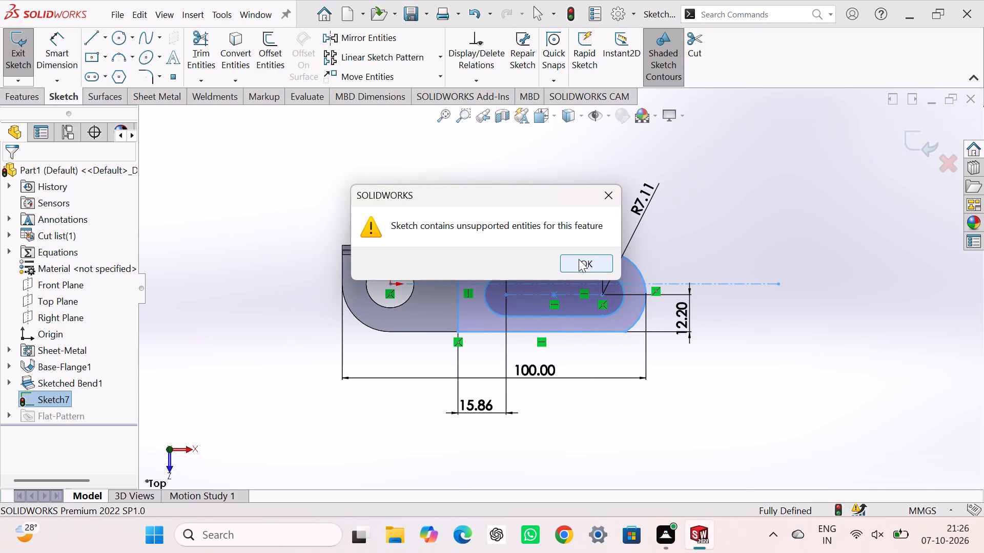
pyautogui.click(579, 259)
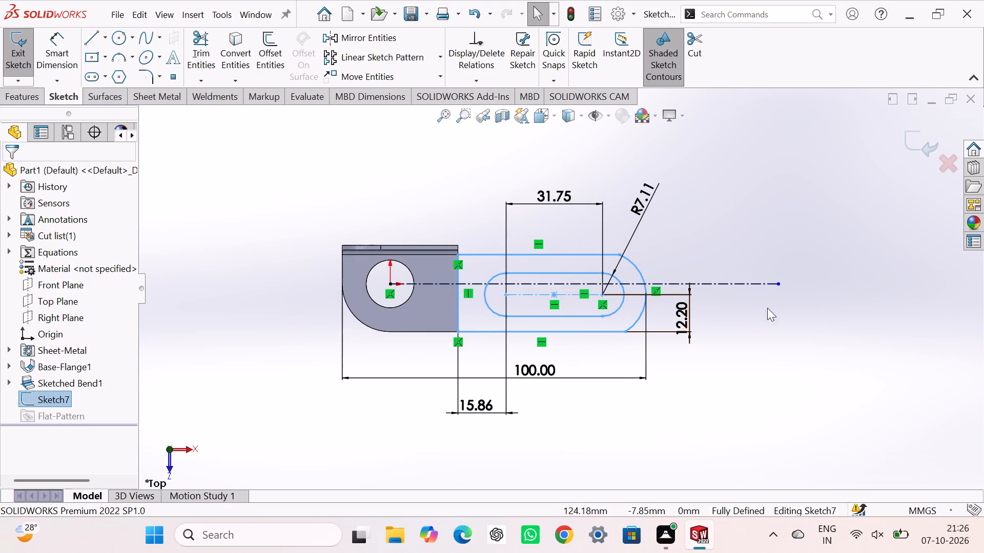
pyautogui.moveTo(762, 311); pyautogui.dragTo(730, 187, button='middle')
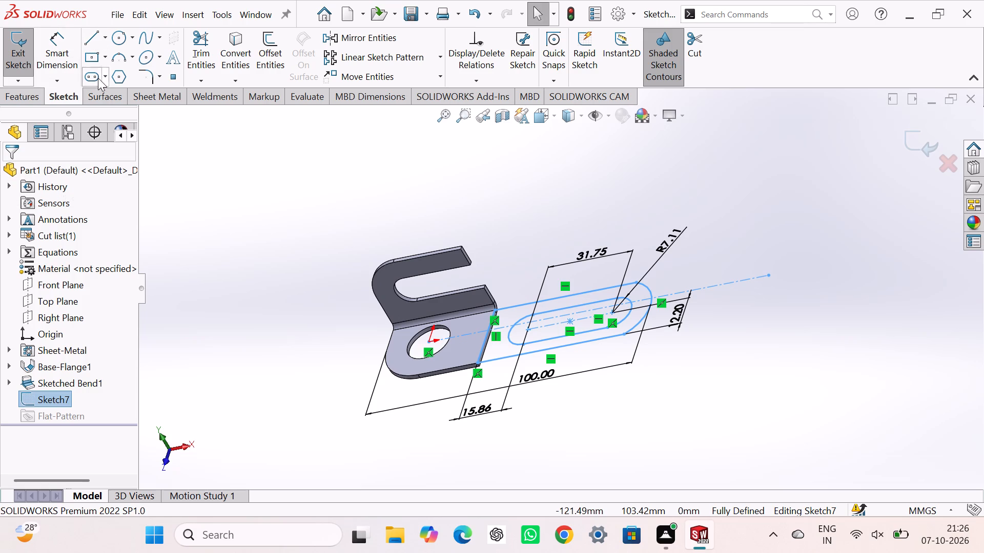
pyautogui.click(22, 56)
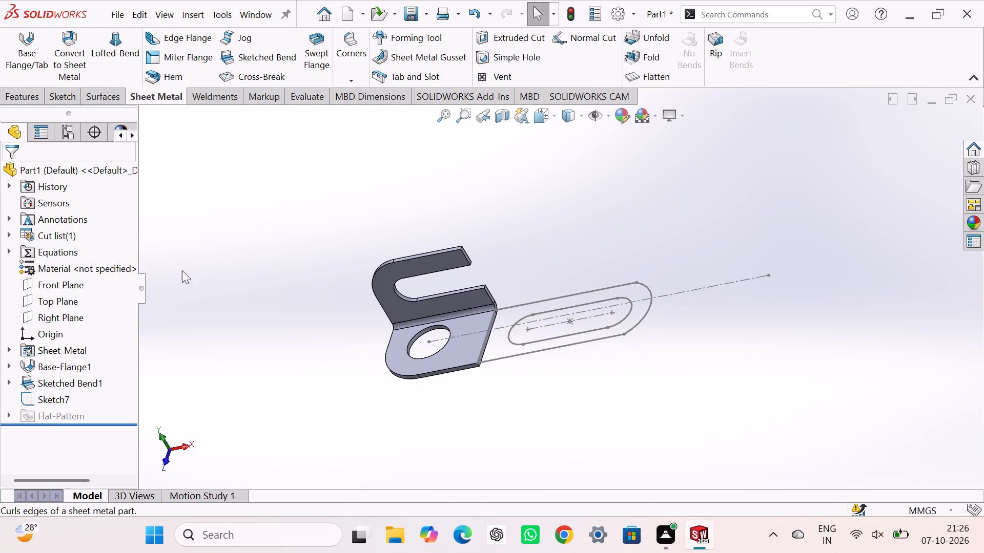
pyautogui.click(56, 396)
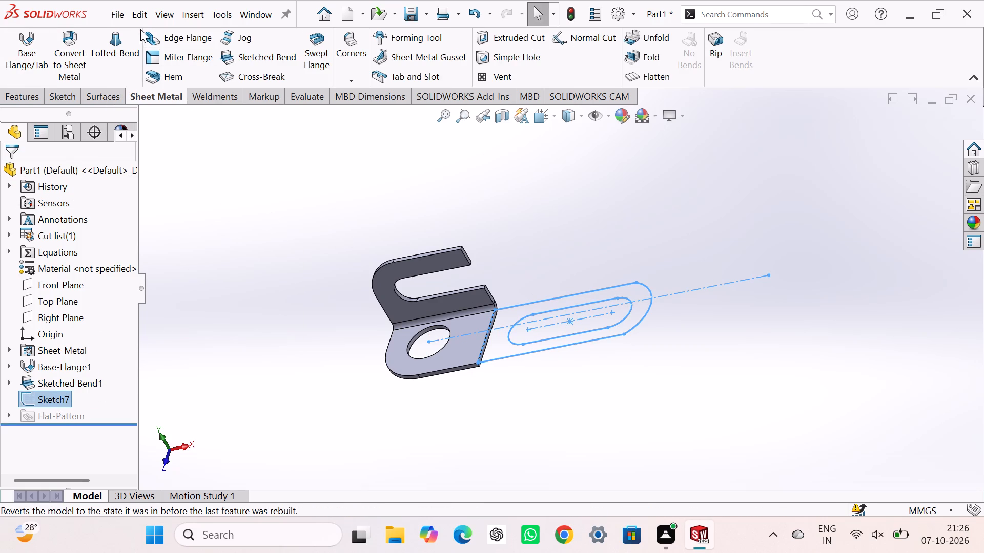
pyautogui.click(29, 34)
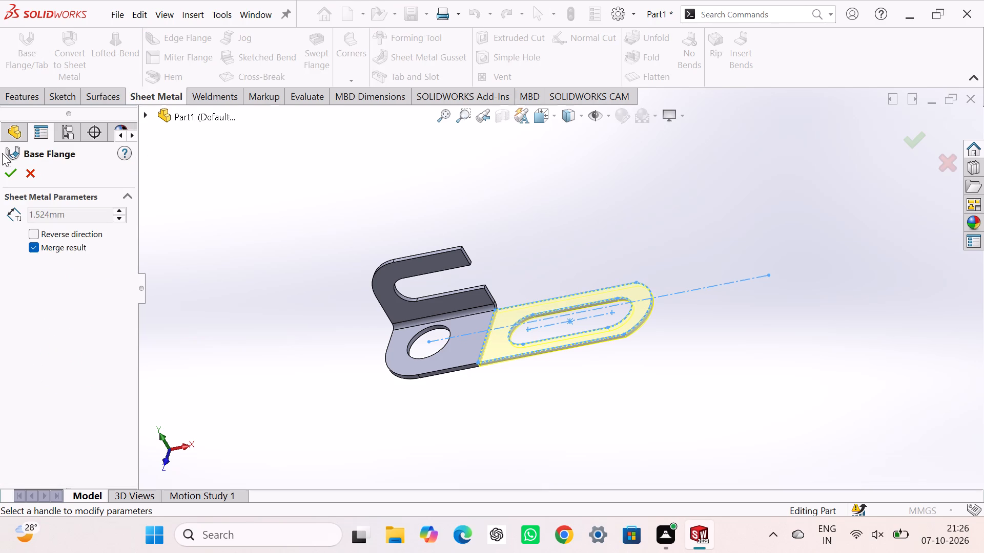
pyautogui.click(13, 171)
pyautogui.click(196, 208)
# Start a new sketch on the extended base plate's large flat face.
pyautogui.moveTo(207, 216); pyautogui.dragTo(242, 226, button='middle')
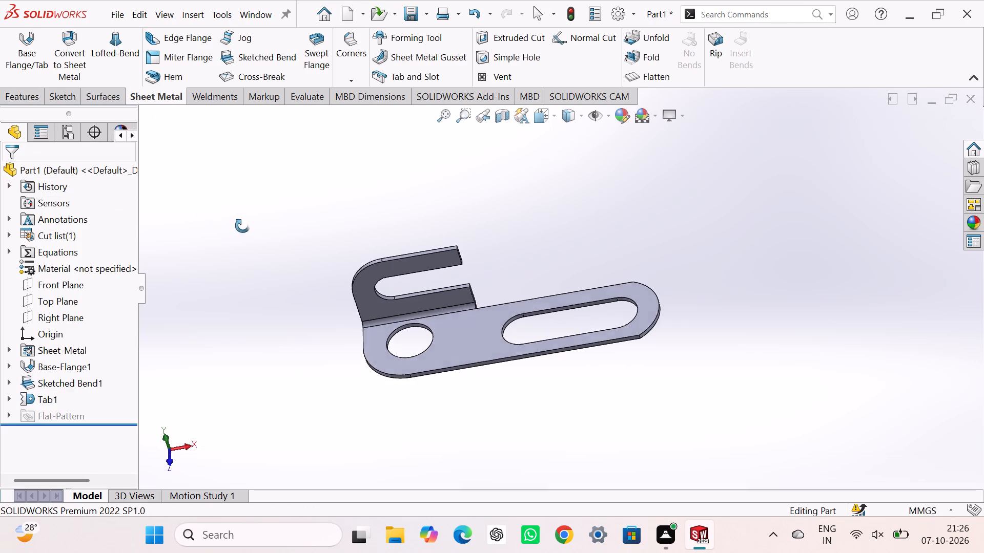
pyautogui.moveTo(242, 226); pyautogui.dragTo(226, 115, button='middle')
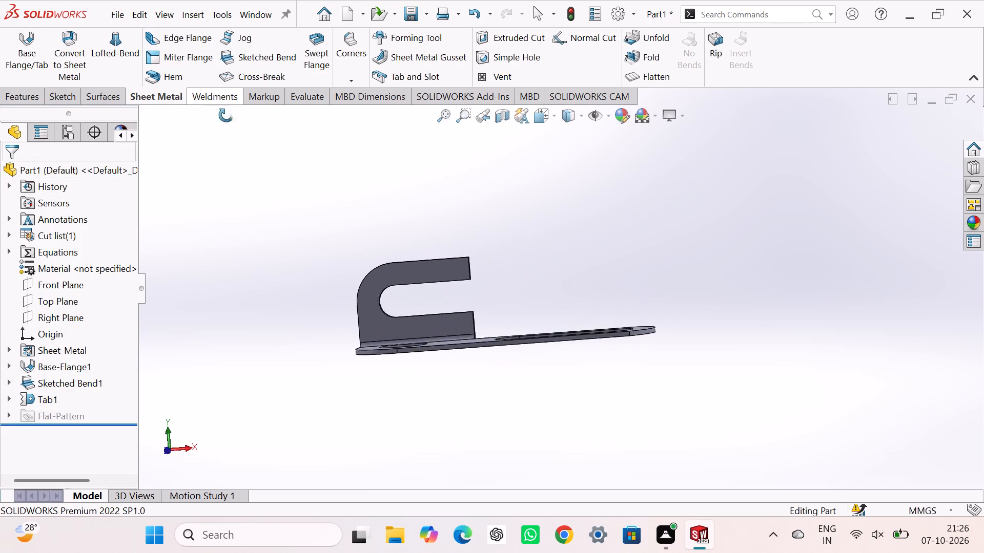
pyautogui.moveTo(226, 115); pyautogui.dragTo(241, 253, button='middle')
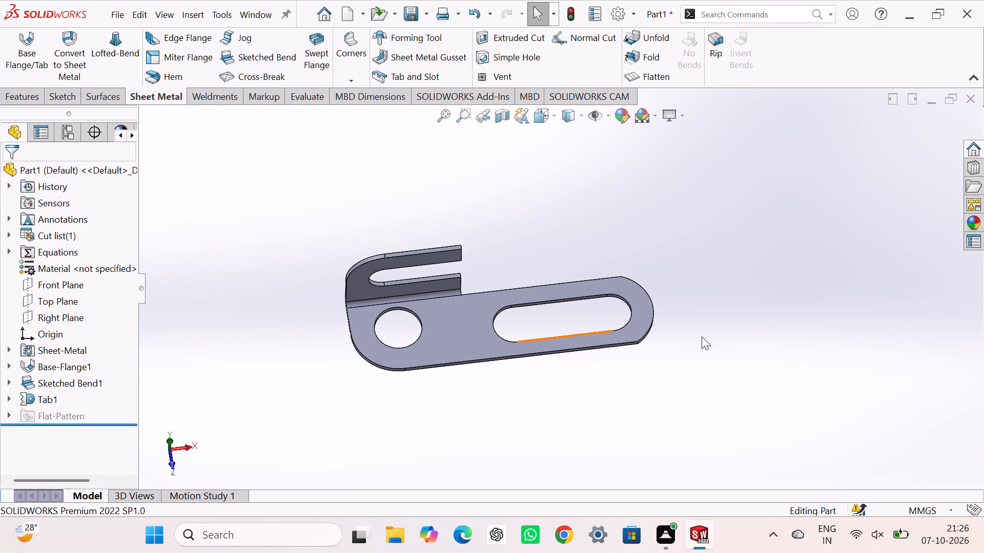
pyautogui.scroll(-2, 606, 313)
pyautogui.click(652, 306)
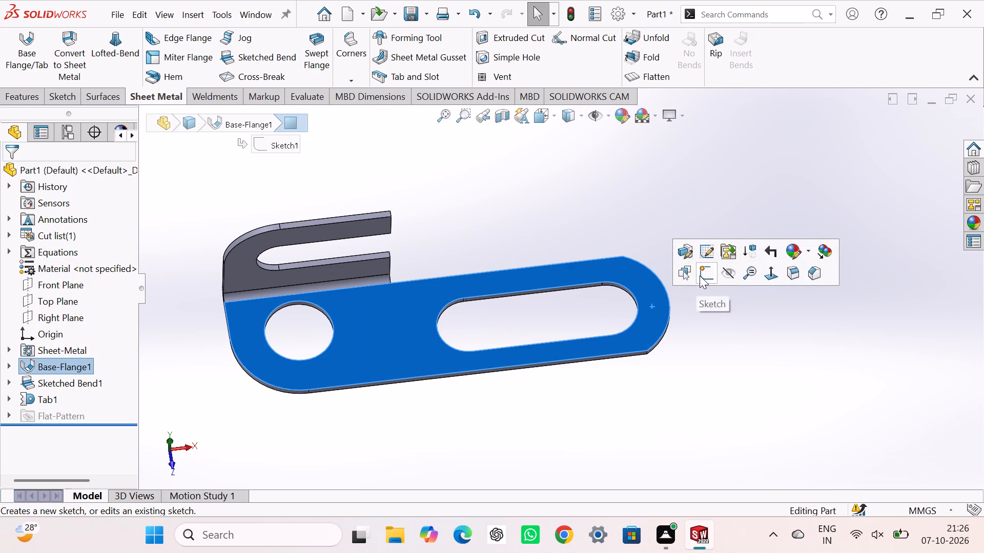
pyautogui.click(700, 275)
pyautogui.click(870, 277)
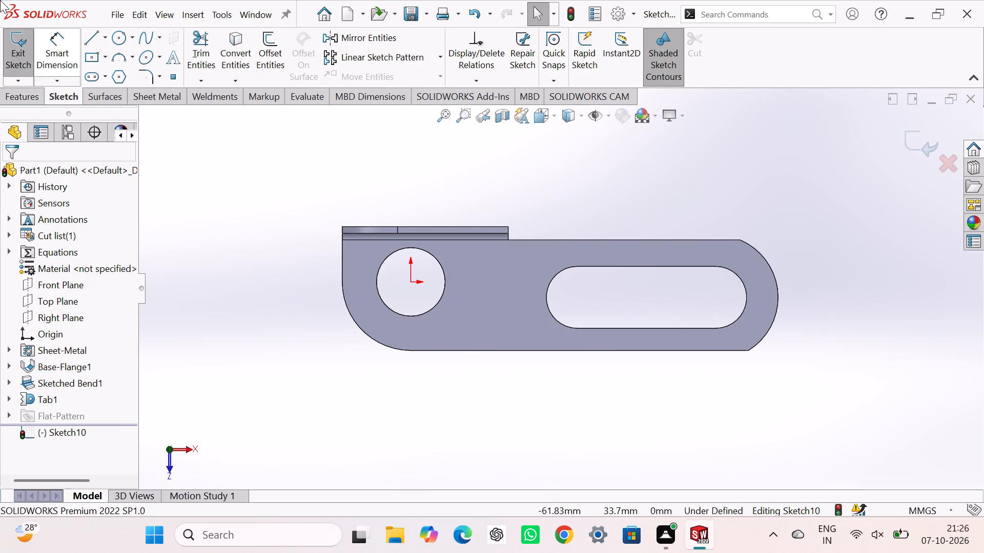
# Sketch a horizontal construction line about 18.3 mm long from the slot's far arc centre outward past the plate's rounded end.
pyautogui.click(88, 36)
pyautogui.scroll(-5, 760, 307)
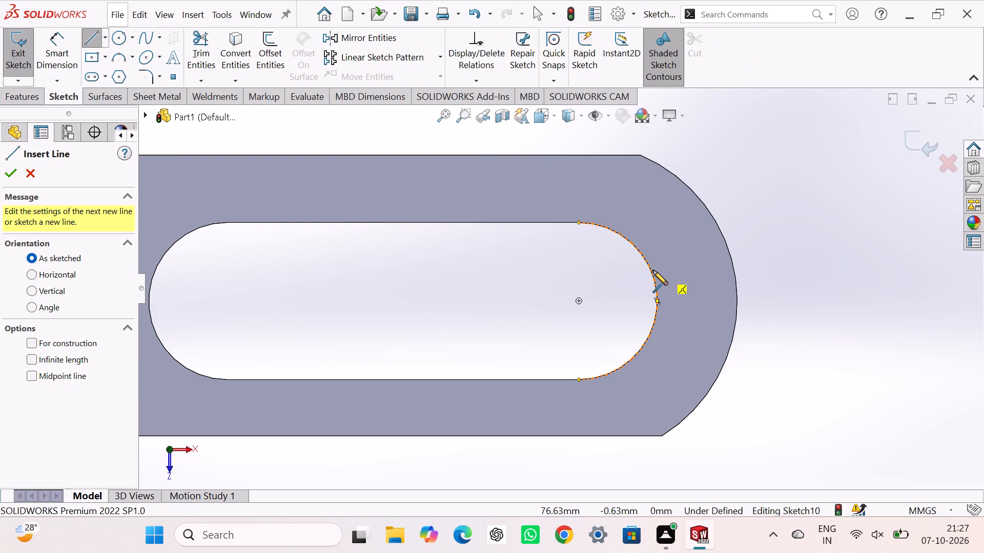
pyautogui.click(579, 300)
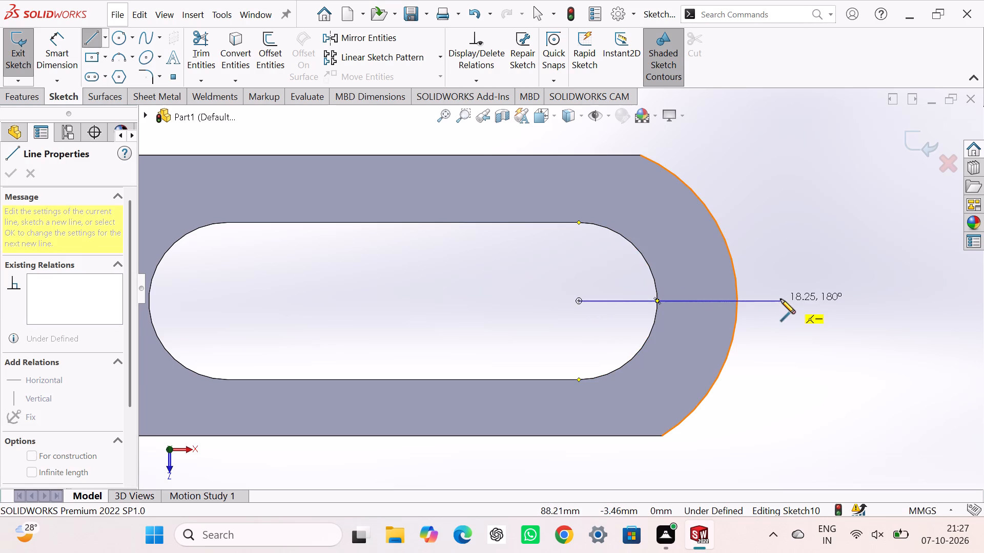
pyautogui.click(781, 299)
pyautogui.rightClick(802, 220)
pyautogui.click(814, 231)
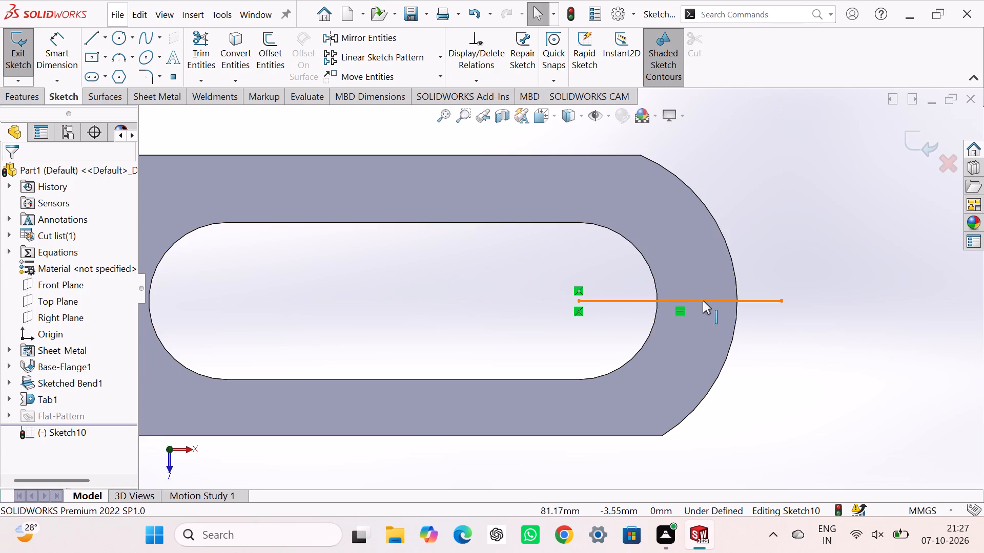
pyautogui.click(704, 300)
pyautogui.click(761, 267)
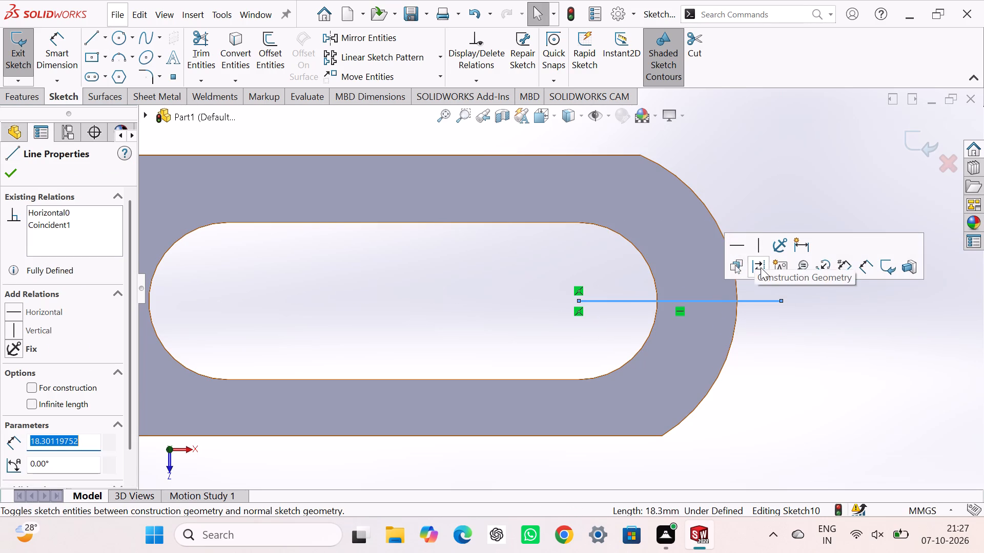
pyautogui.click(768, 230)
# Sketch a line about 7.3 mm long just above the construction line, from the slot's end arc to the plate's rounded edge, and make it horizontal.
pyautogui.click(89, 37)
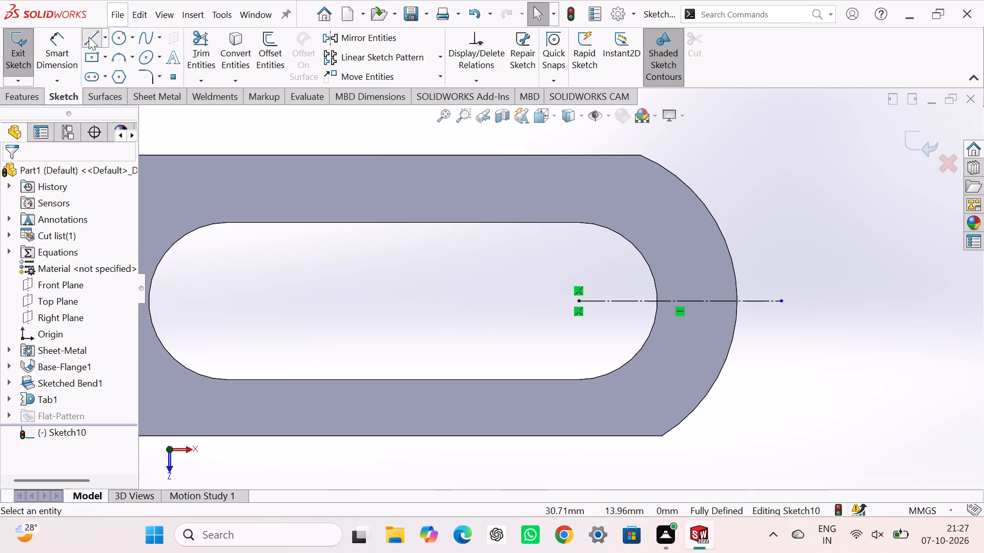
pyautogui.click(652, 278)
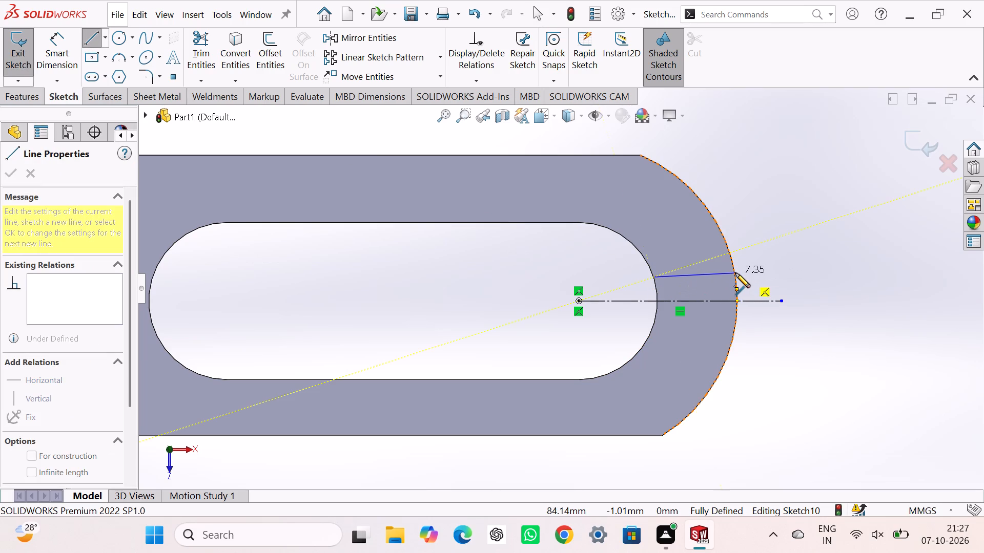
pyautogui.click(733, 273)
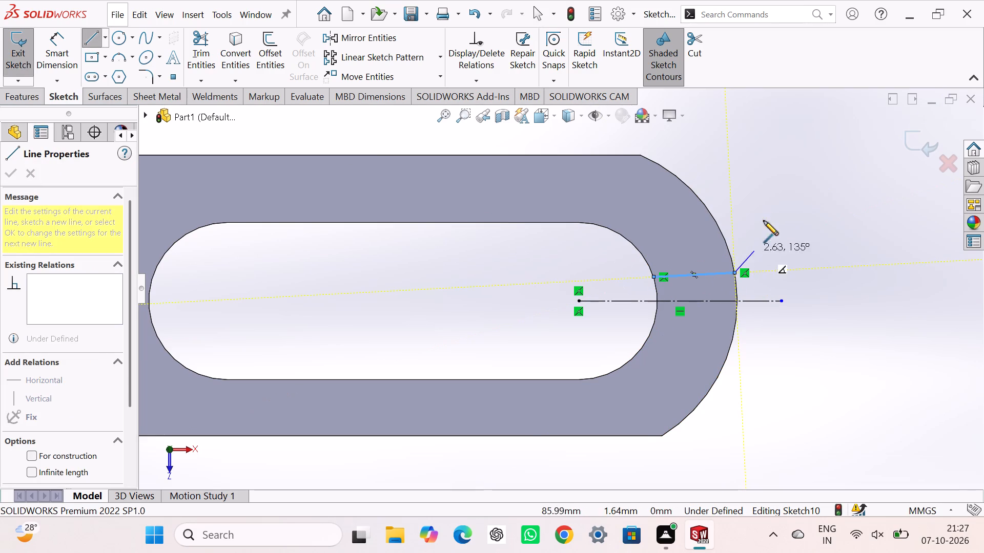
pyautogui.rightClick(766, 200)
pyautogui.click(774, 210)
pyautogui.click(763, 215)
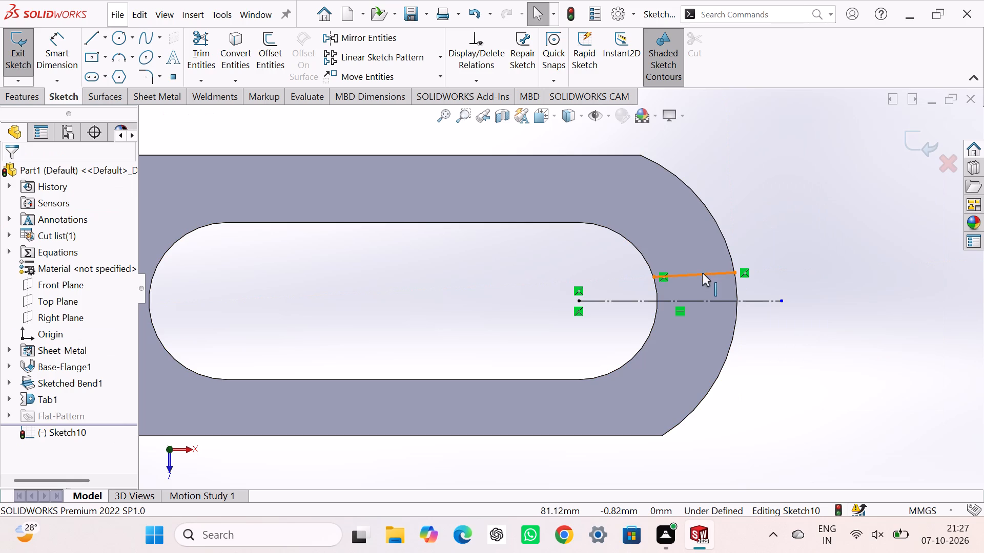
pyautogui.click(702, 273)
pyautogui.click(740, 216)
pyautogui.click(731, 194)
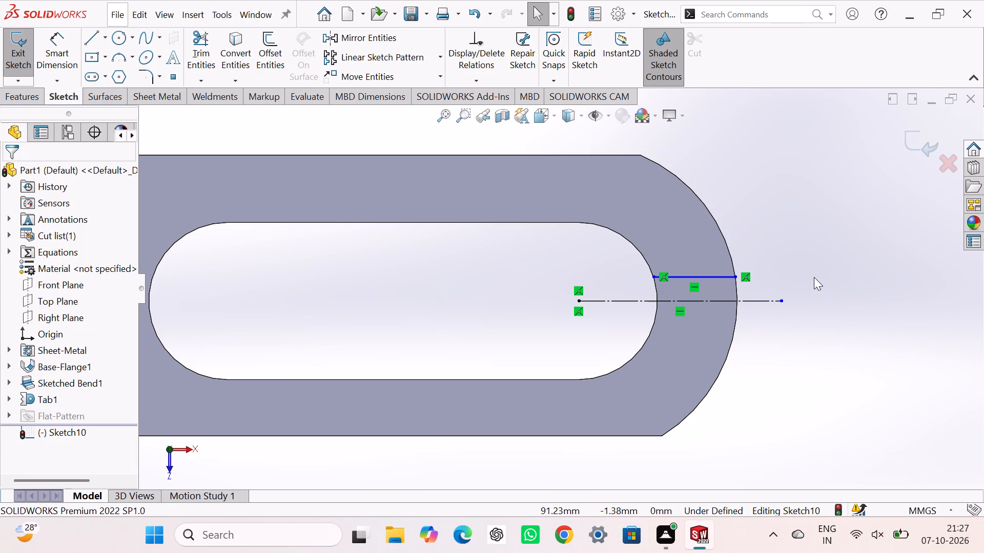
# Sketch a second line about 7.4 mm long below the construction line, from slot arc to plate's rounded edge, and make it horizontal.
pyautogui.click(89, 36)
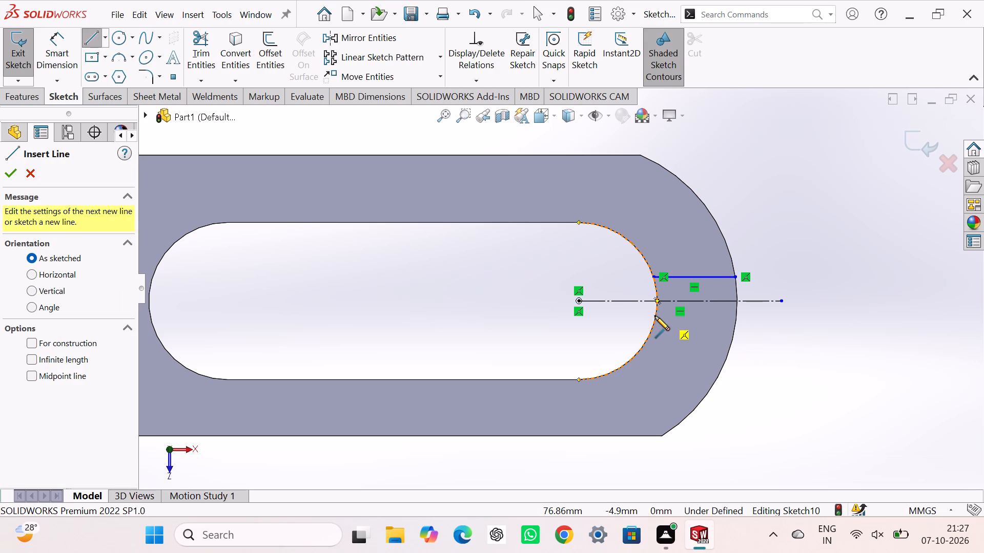
pyautogui.moveTo(655, 316); pyautogui.dragTo(662, 318)
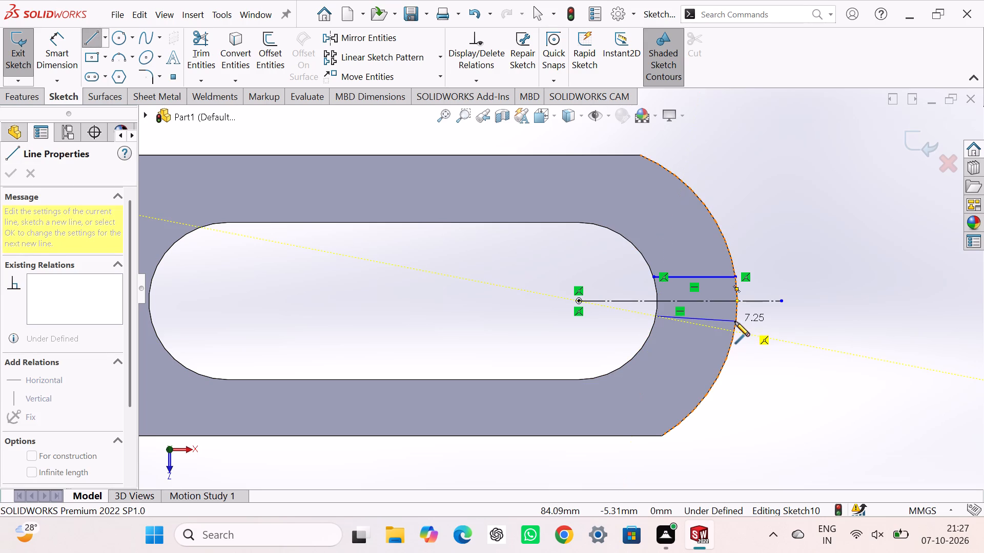
pyautogui.click(735, 322)
pyautogui.rightClick(806, 248)
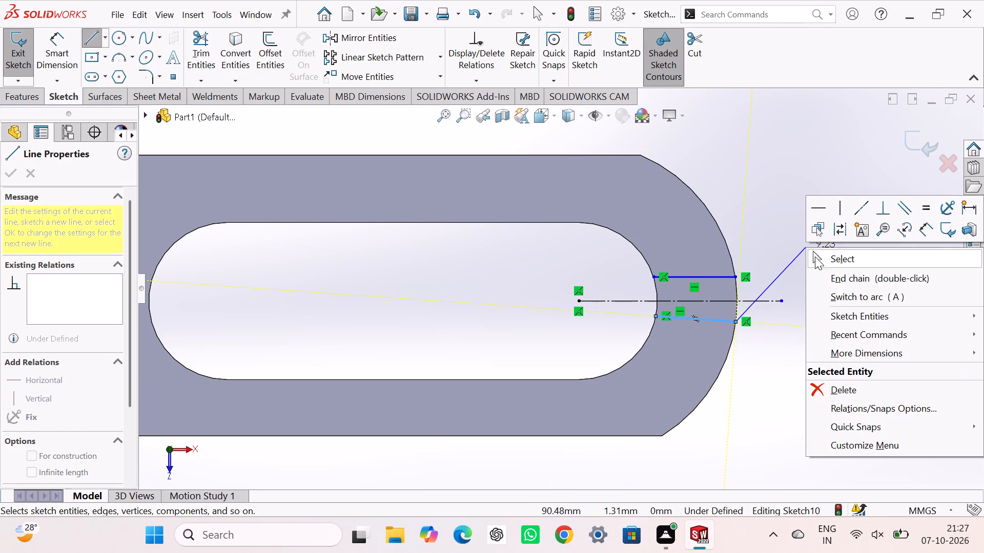
pyautogui.click(816, 260)
pyautogui.click(790, 297)
pyautogui.click(715, 321)
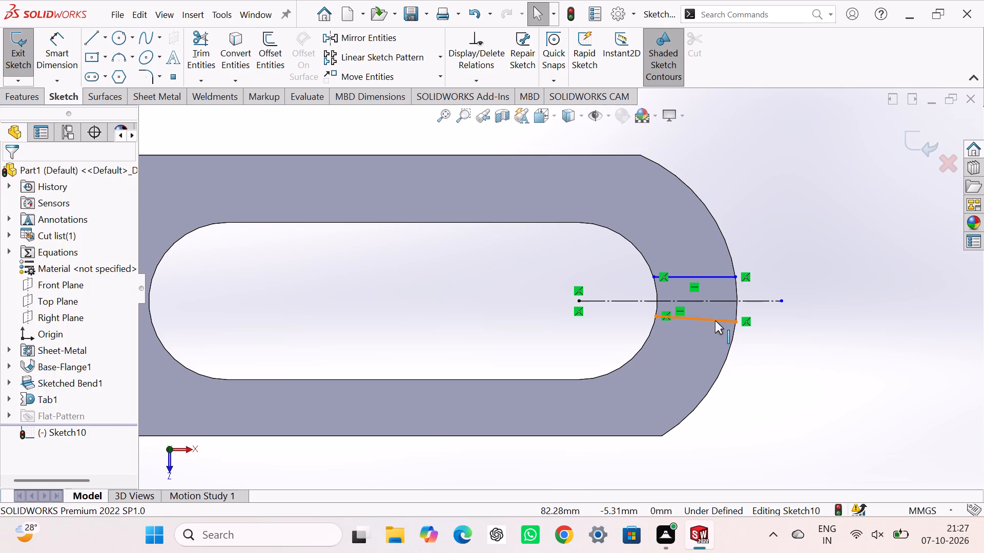
pyautogui.click(746, 265)
pyautogui.click(747, 216)
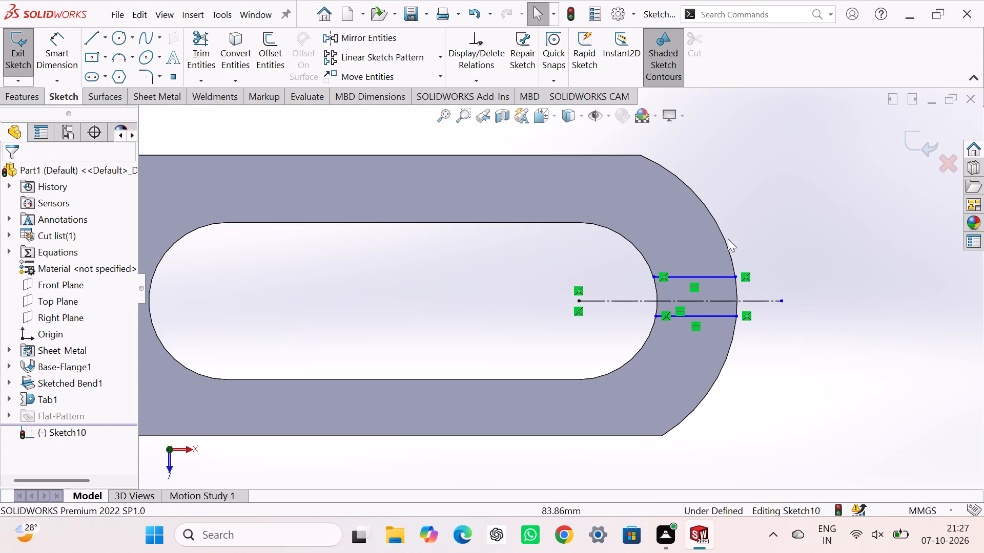
# Make the two short horizontal lines symmetric about the construction centreline.
pyautogui.click(711, 274)
pyautogui.keyDown('ctrl'); pyautogui.click(717, 317); pyautogui.keyUp('ctrl')
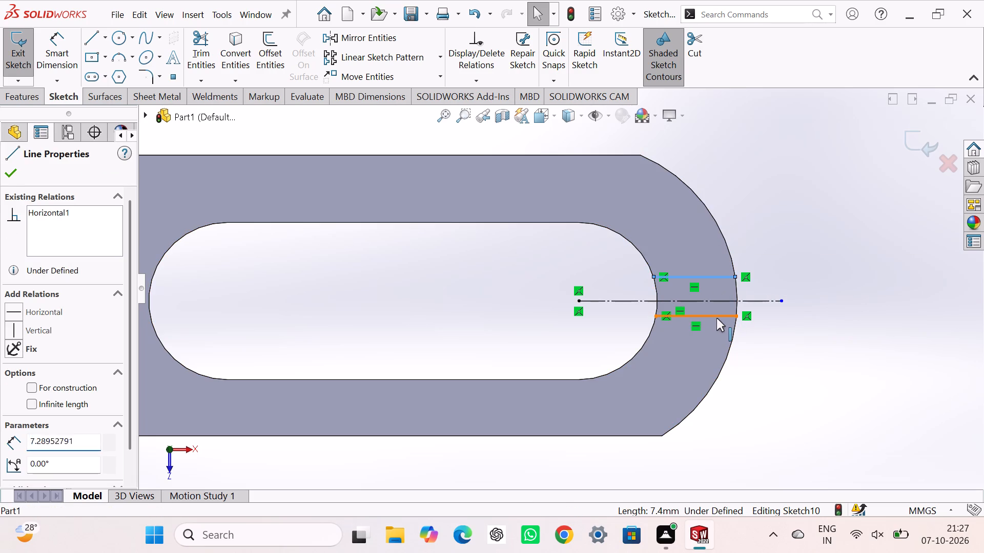
pyautogui.keyDown('ctrl'); pyautogui.click(717, 301); pyautogui.keyUp('ctrl')
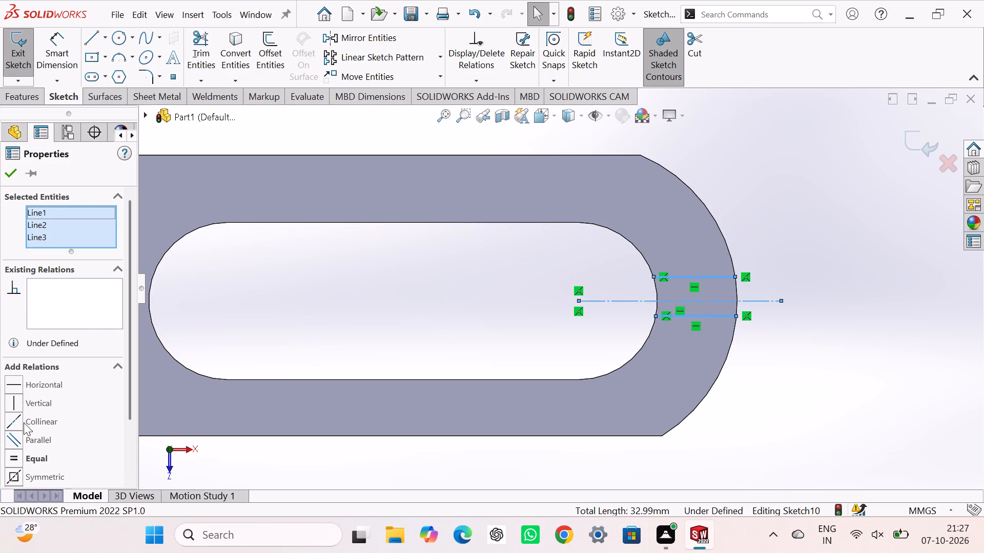
pyautogui.click(10, 476)
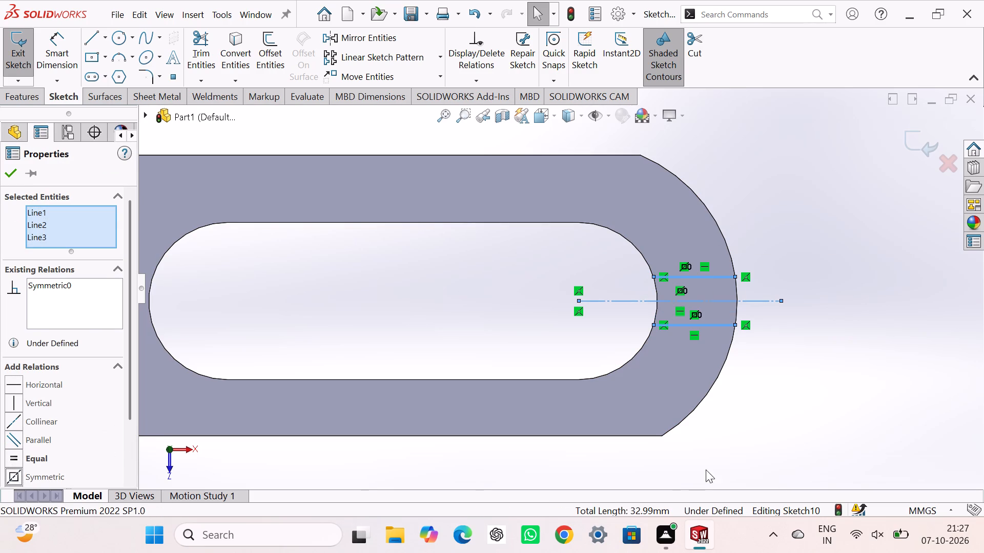
pyautogui.moveTo(774, 397); pyautogui.dragTo(779, 397)
# Dimension the spacing between the two short horizontal lines and set it to 3.048 mm.
pyautogui.moveTo(818, 396); pyautogui.dragTo(829, 227, button='right')
pyautogui.click(802, 279)
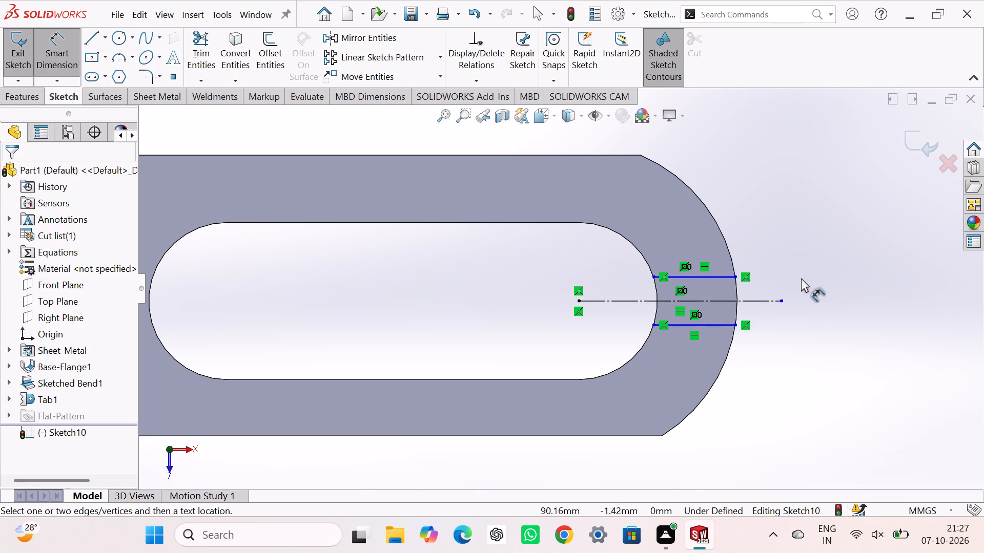
pyautogui.click(704, 324)
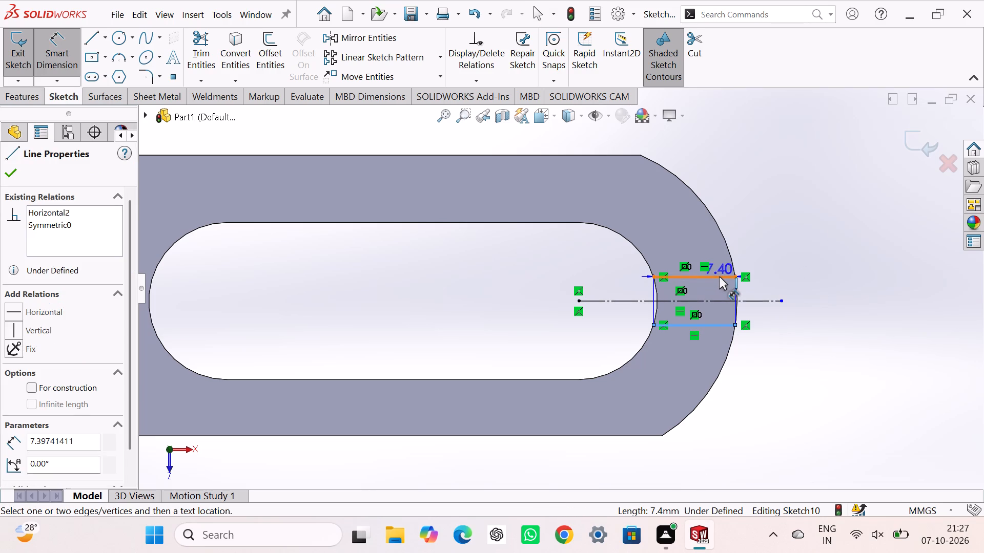
pyautogui.click(719, 276)
pyautogui.click(822, 295)
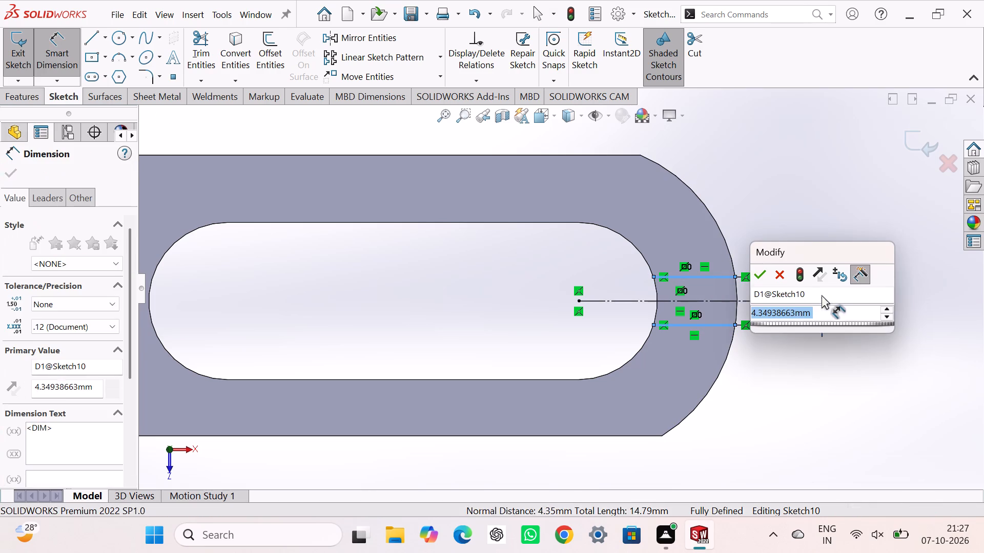
pyautogui.write('3.')
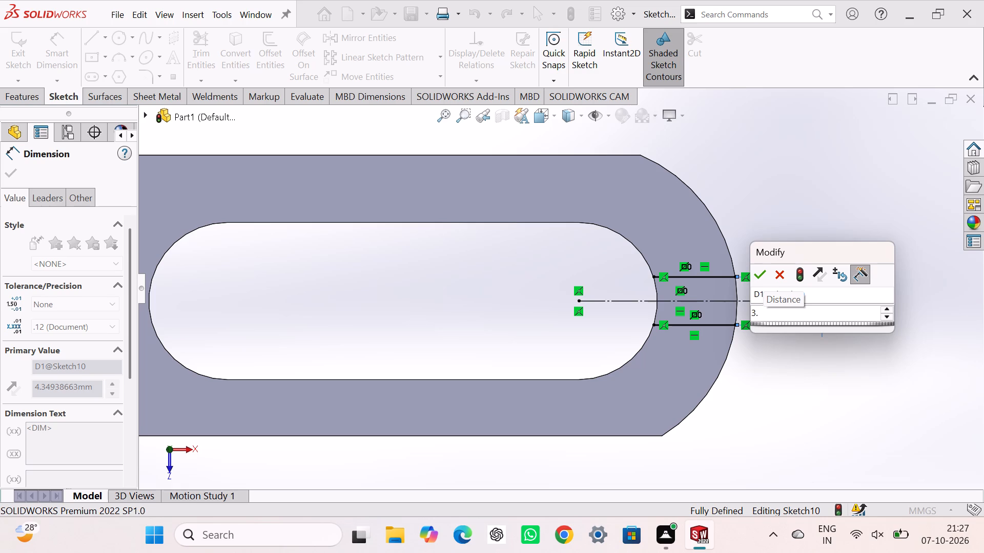
pyautogui.press('0')
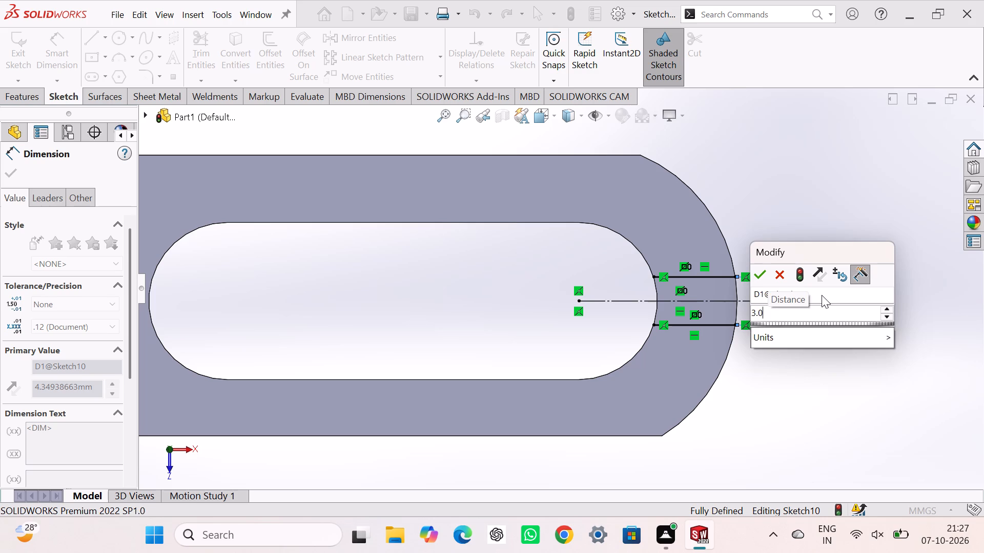
pyautogui.write('48')
pyautogui.press('Return')
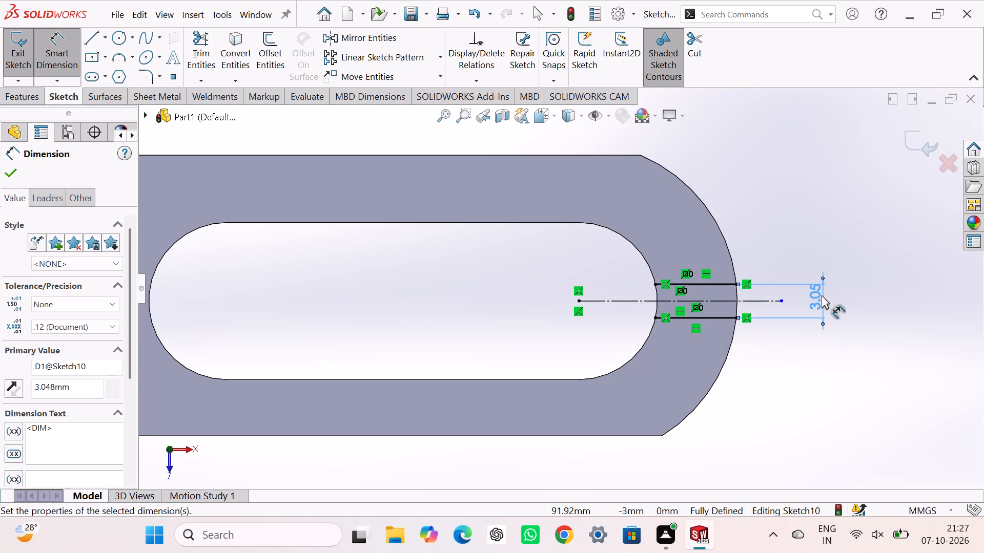
pyautogui.click(821, 229)
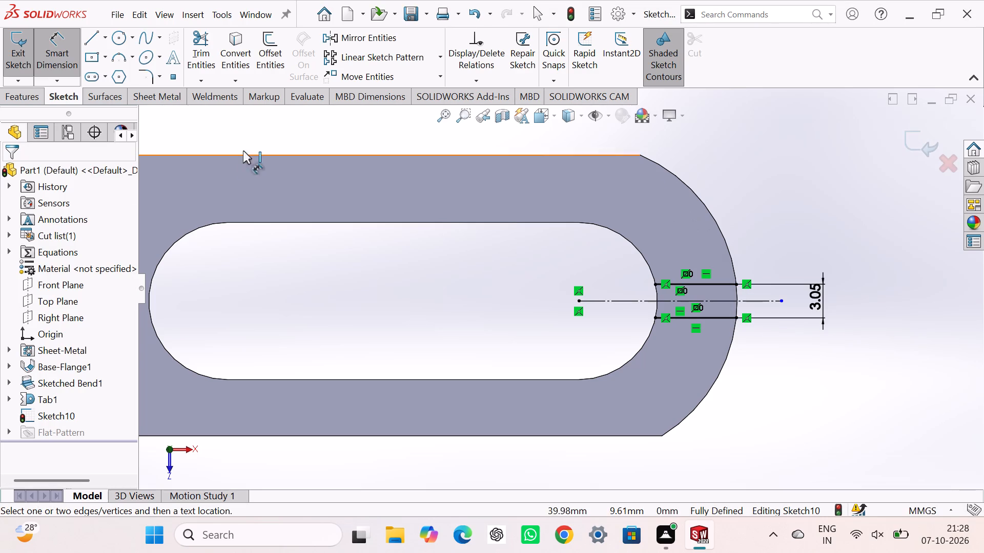
# Convert the slot's end arc edge and the plate's rounded outer edge into sketch entities.
pyautogui.click(241, 43)
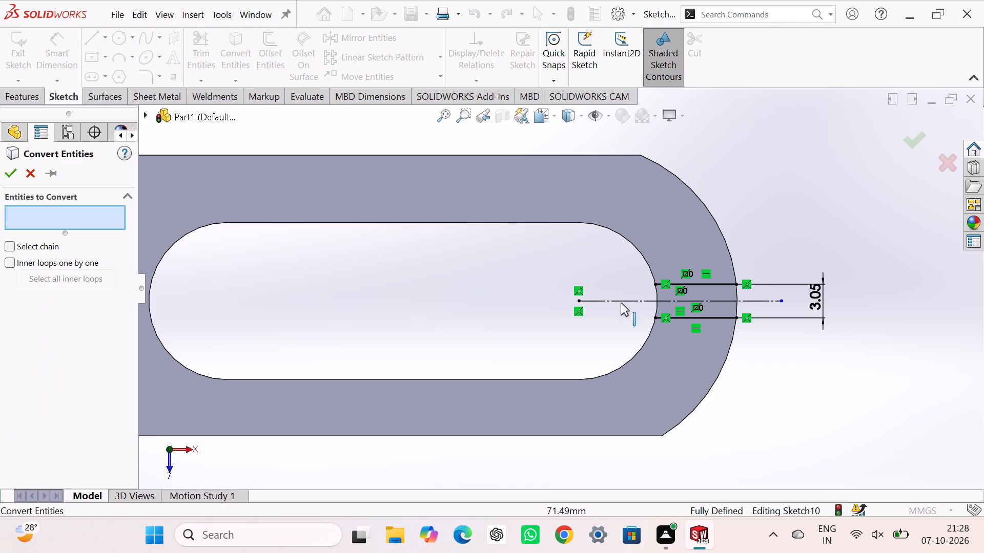
pyautogui.click(658, 293)
pyautogui.click(737, 292)
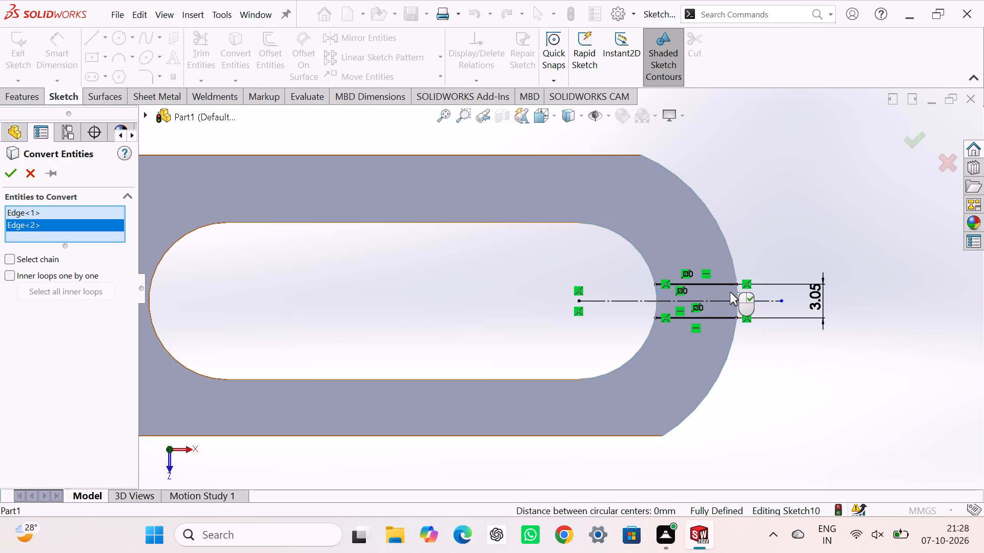
pyautogui.click(10, 175)
pyautogui.click(786, 213)
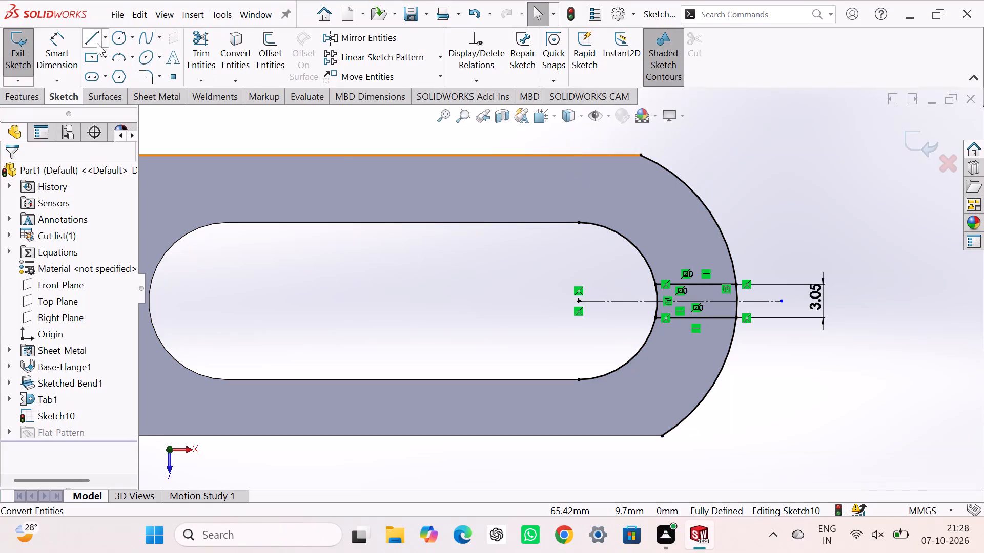
# Trim both converted arcs outside the two horizontal lines, leaving a closed profile across the plate's end.
pyautogui.click(208, 40)
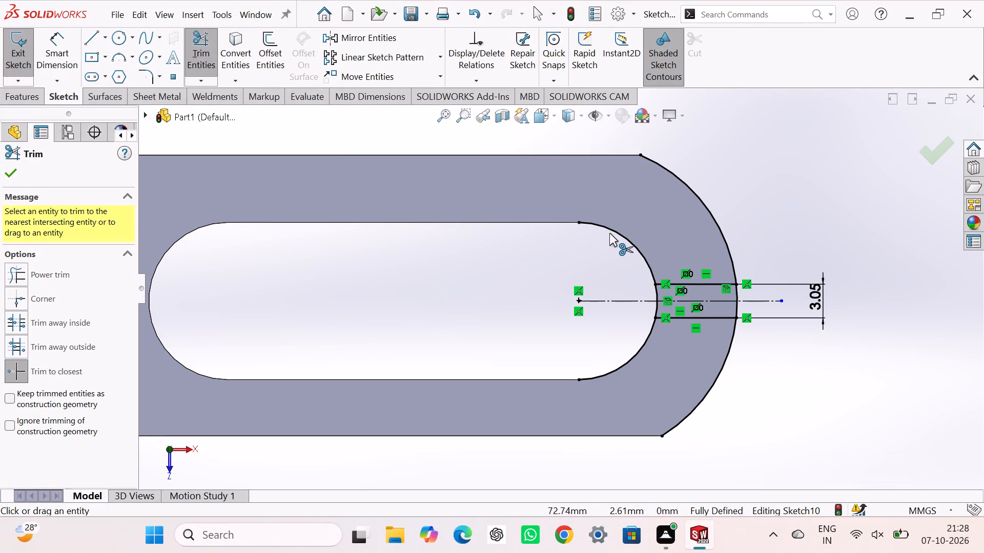
pyautogui.click(611, 230)
pyautogui.click(700, 201)
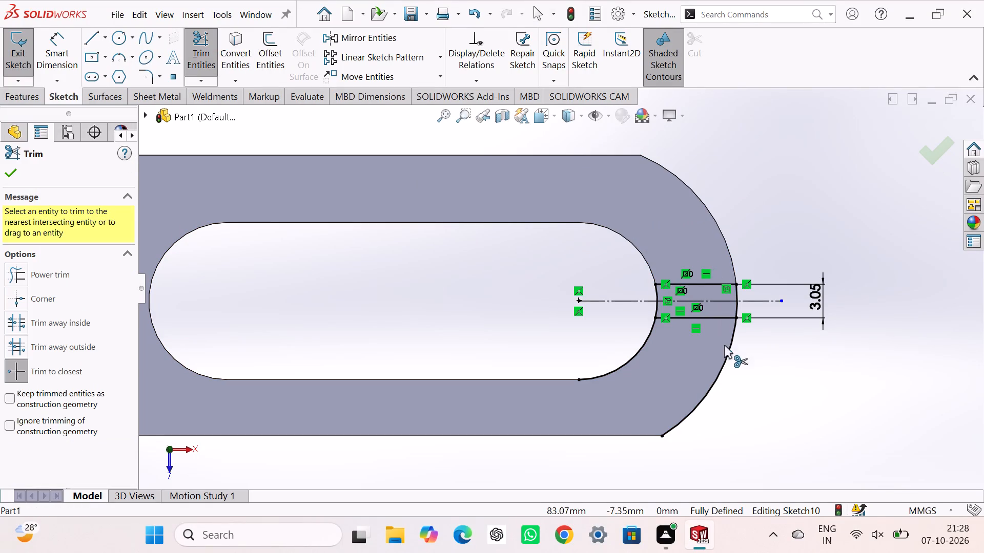
pyautogui.click(727, 352)
pyautogui.click(639, 349)
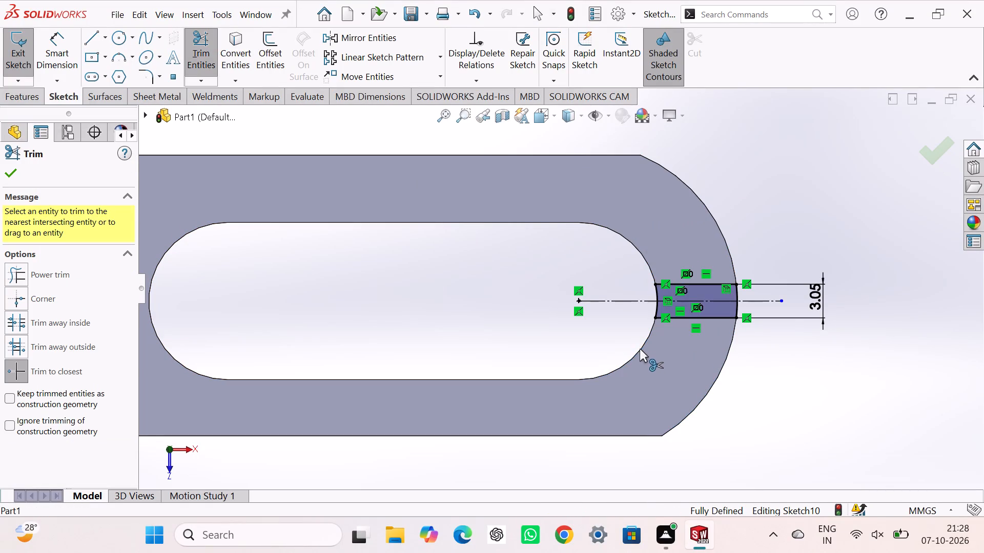
pyautogui.click(934, 150)
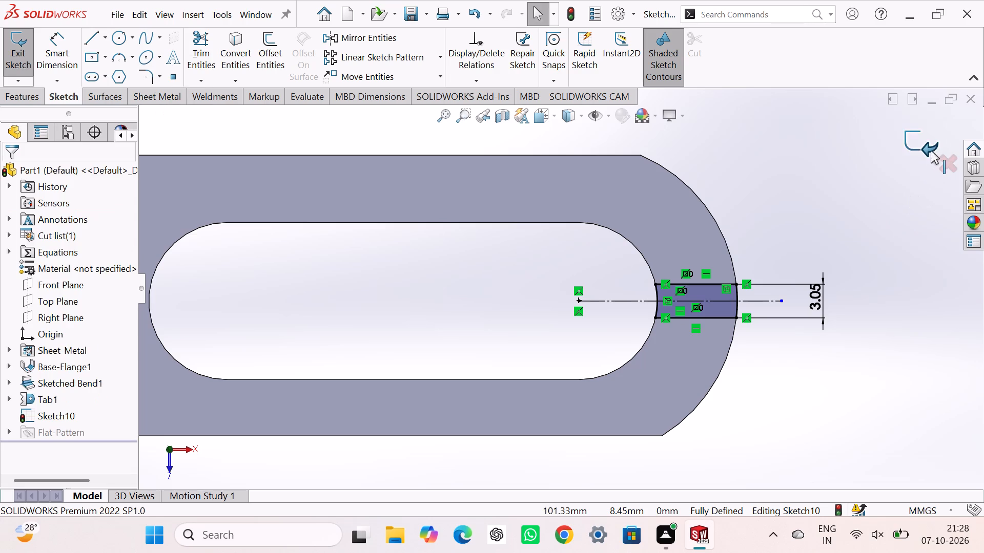
# Exit the sketch and make a blind 10 mm Extruded Cut from the narrow profile, opening the slot through the rounded end.
pyautogui.click(16, 50)
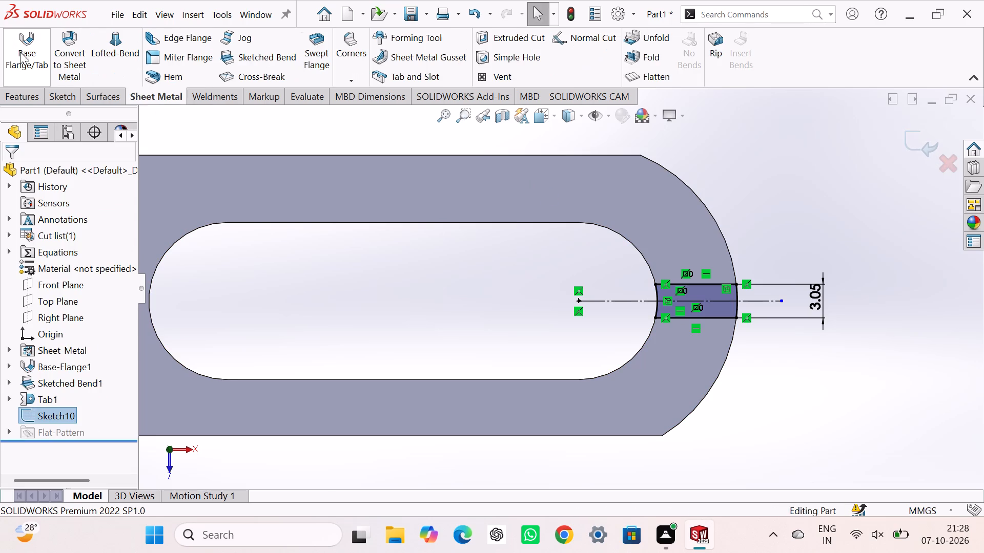
pyautogui.moveTo(546, 312); pyautogui.dragTo(528, 253, button='middle')
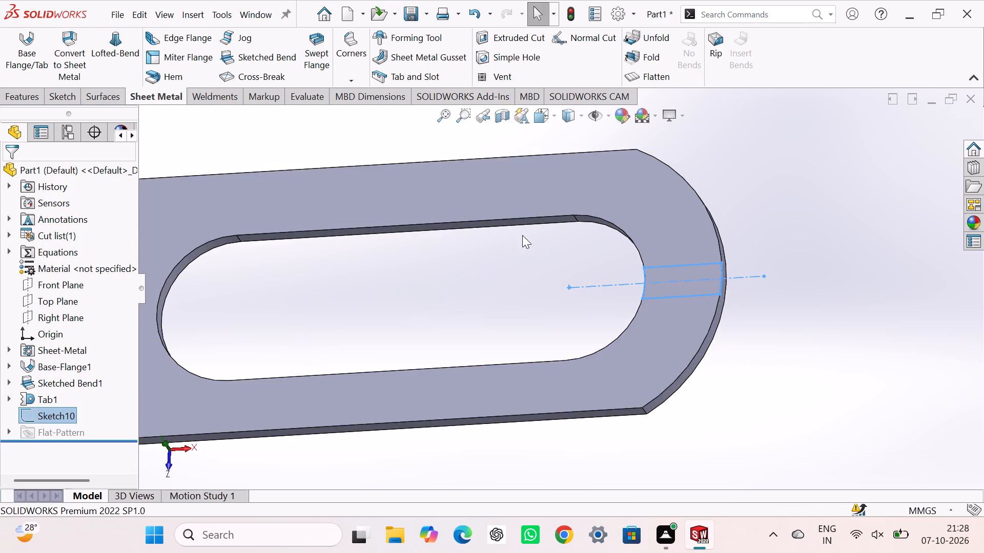
pyautogui.click(505, 36)
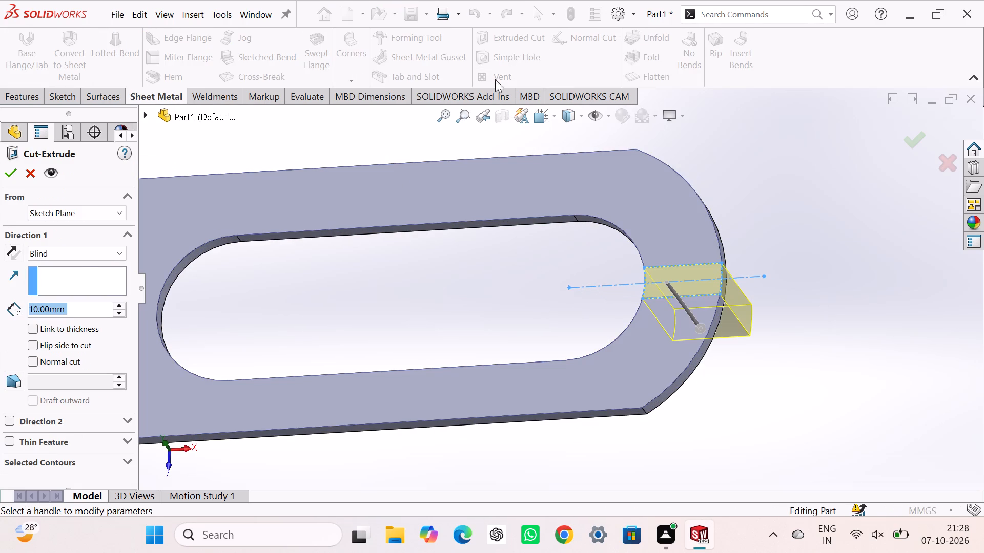
pyautogui.click(10, 175)
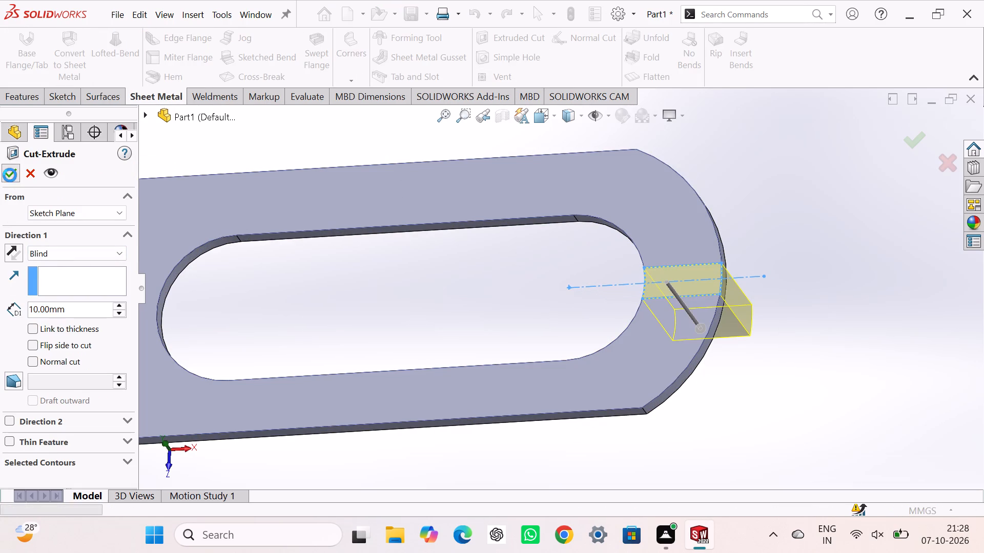
pyautogui.scroll(5, 396, 302)
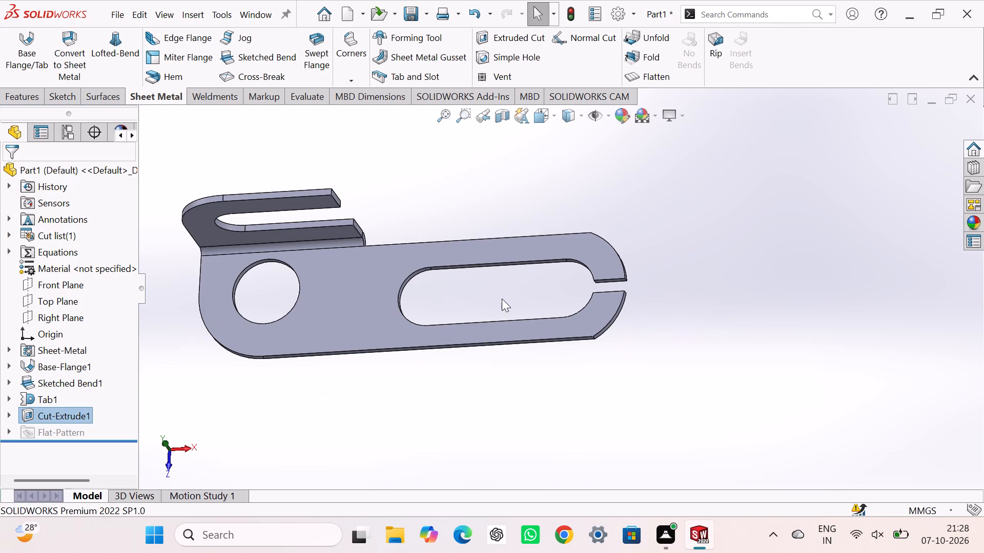
pyautogui.click(502, 299)
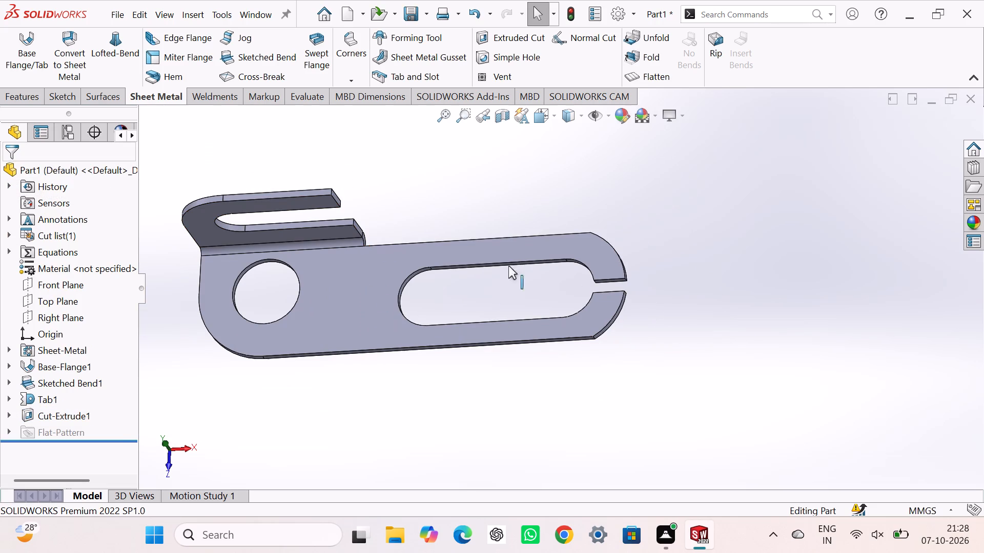
pyautogui.click(663, 205)
# Sketch a 25.4 mm vertical line across the base plate's face, from the bent flange's end corner to the opposite long edge.
pyautogui.hotkey('ctrl', '7')
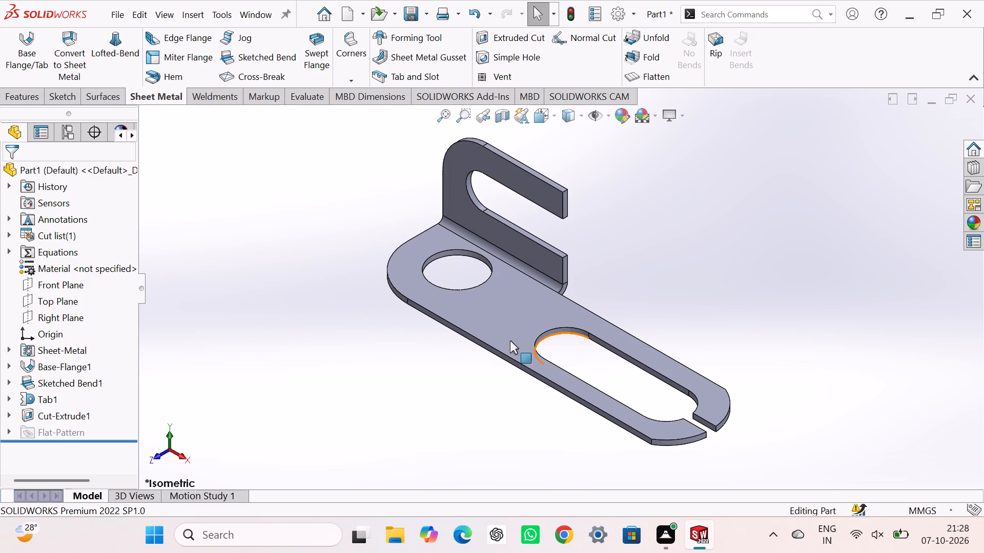
pyautogui.click(490, 317)
pyautogui.click(544, 290)
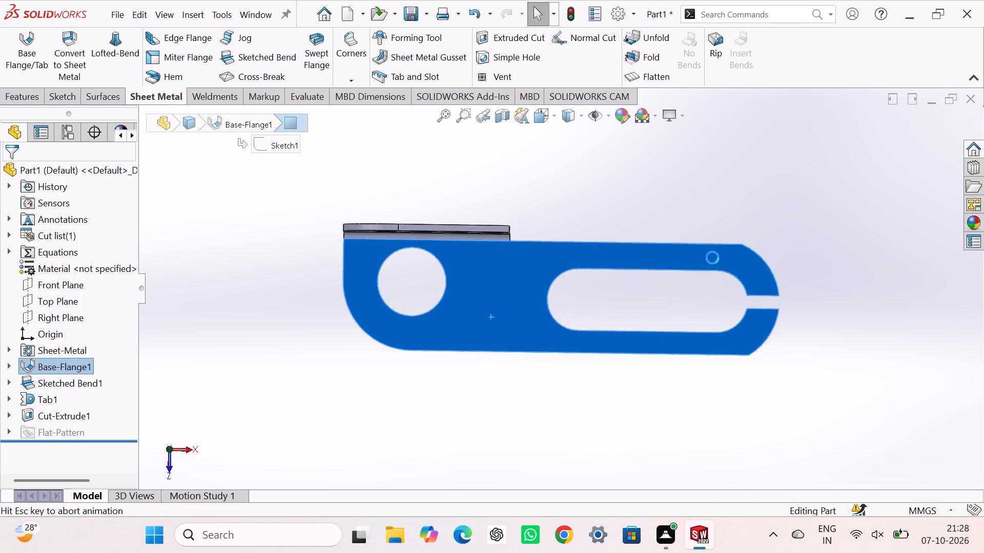
pyautogui.click(686, 207)
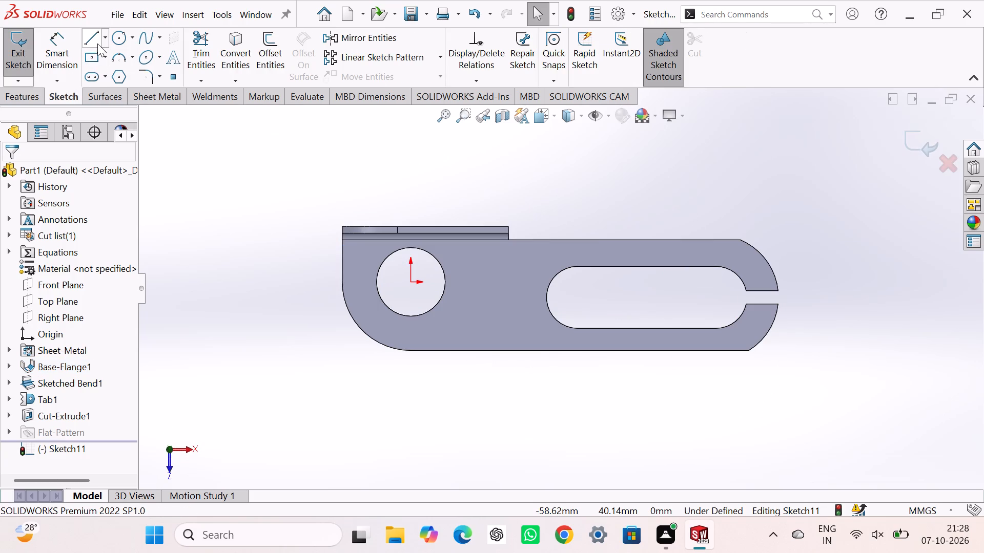
pyautogui.click(94, 36)
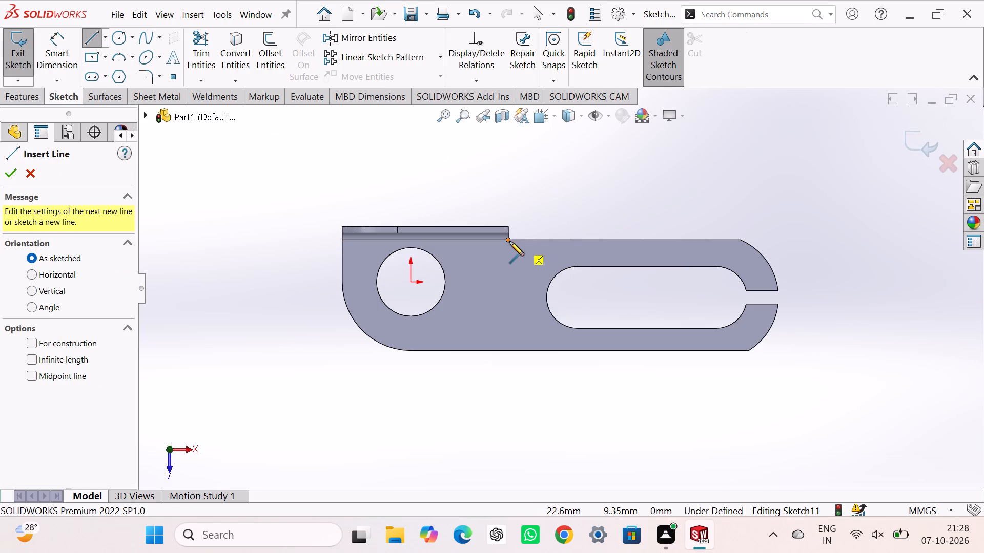
pyautogui.click(509, 241)
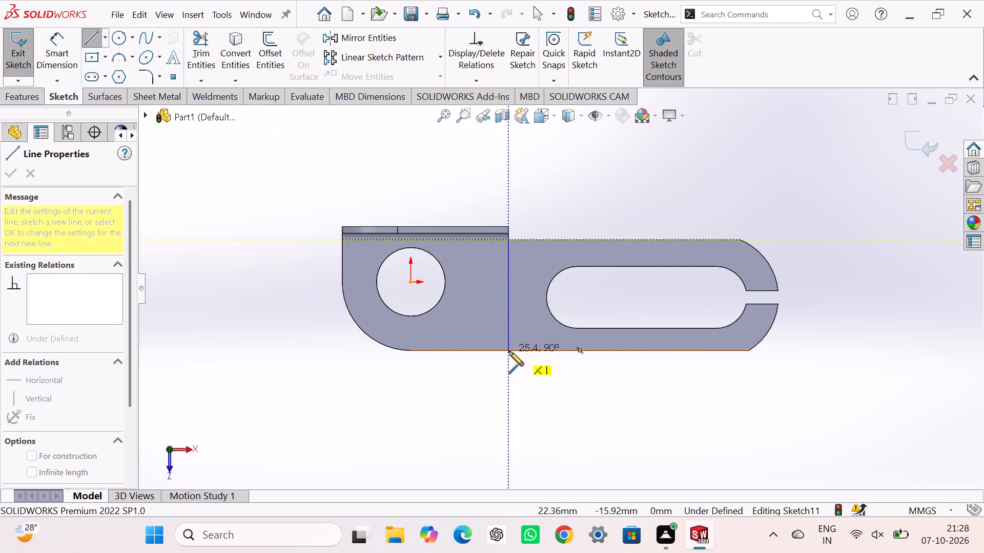
pyautogui.click(509, 351)
pyautogui.rightClick(557, 192)
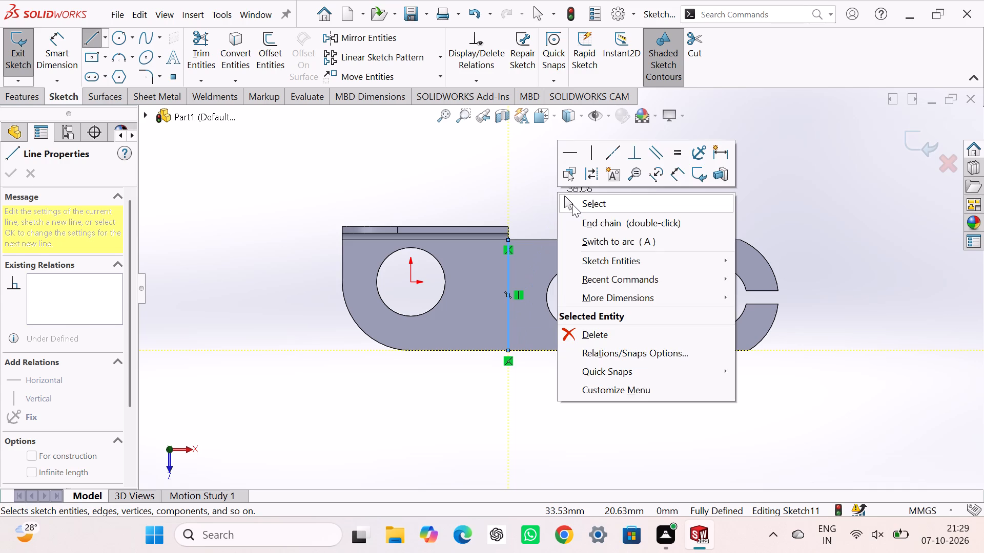
pyautogui.click(572, 204)
pyautogui.click(550, 192)
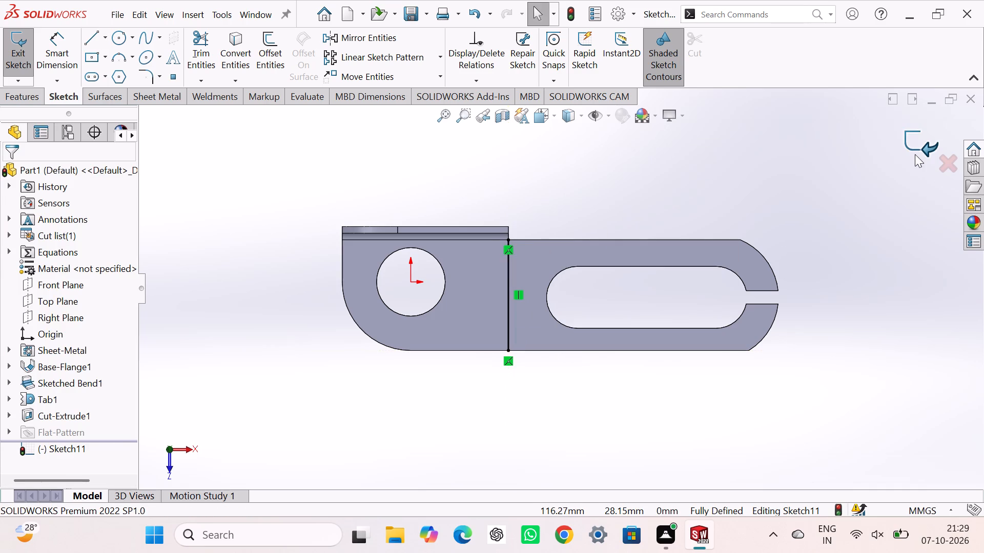
pyautogui.click(914, 152)
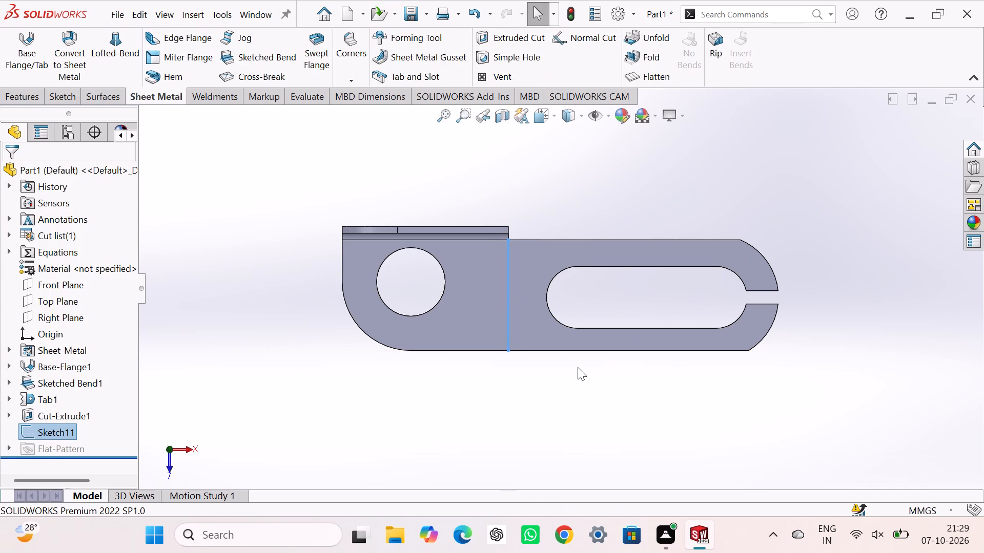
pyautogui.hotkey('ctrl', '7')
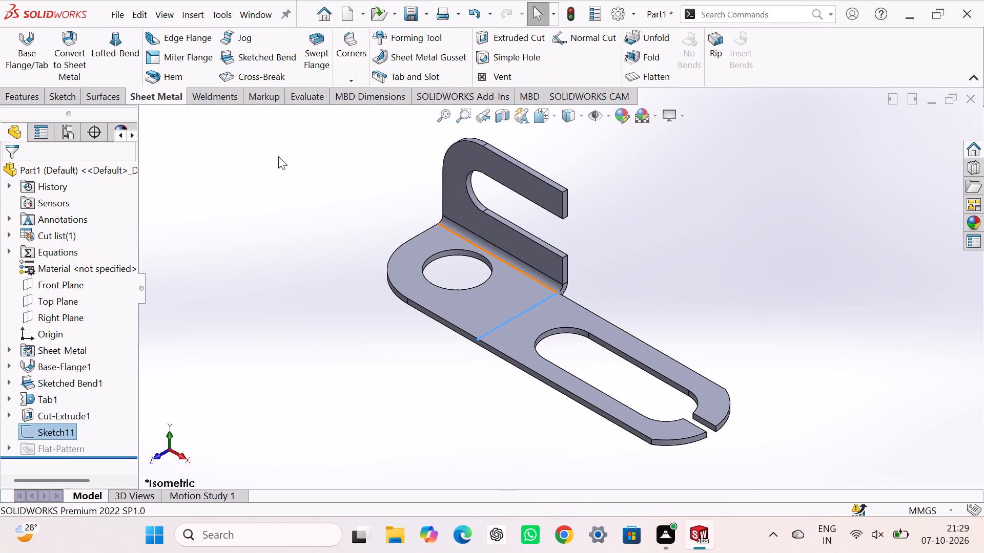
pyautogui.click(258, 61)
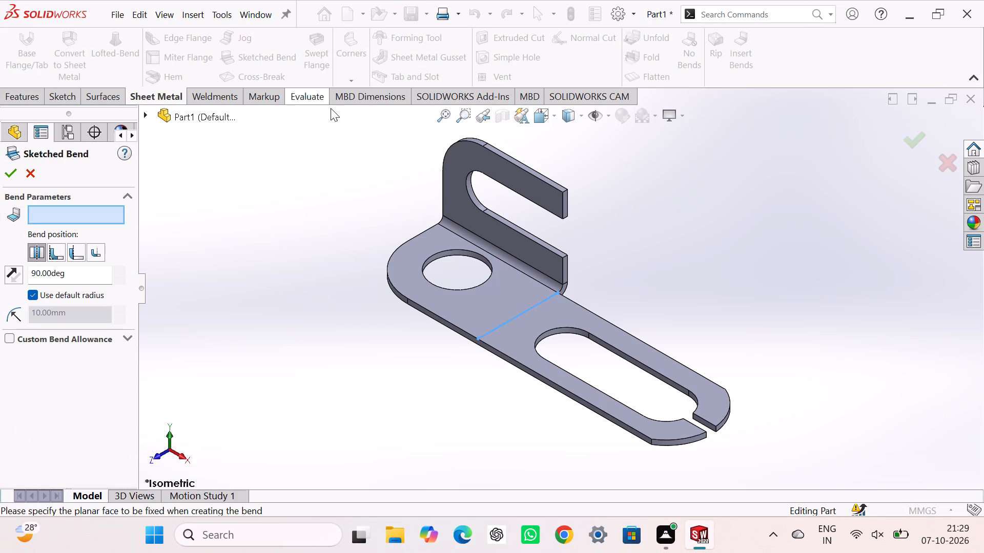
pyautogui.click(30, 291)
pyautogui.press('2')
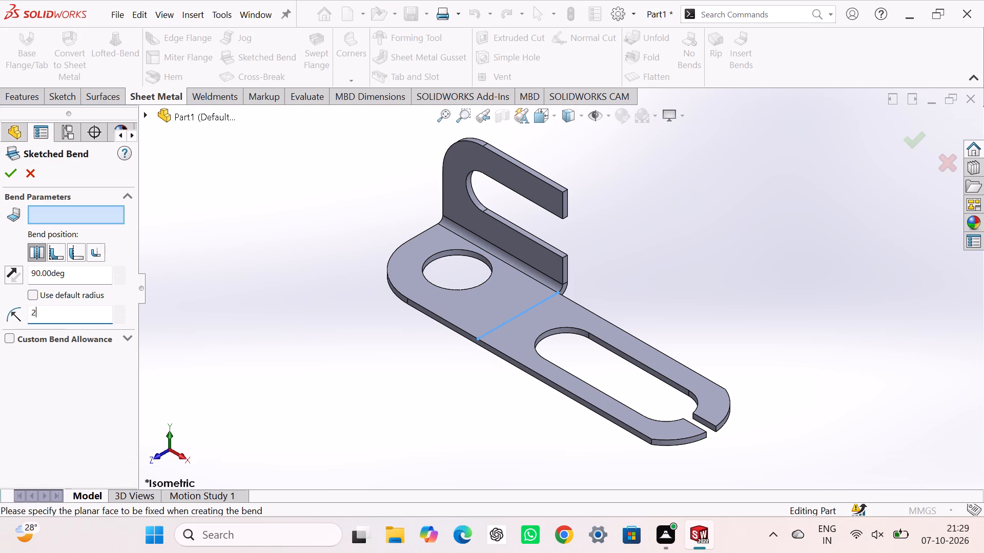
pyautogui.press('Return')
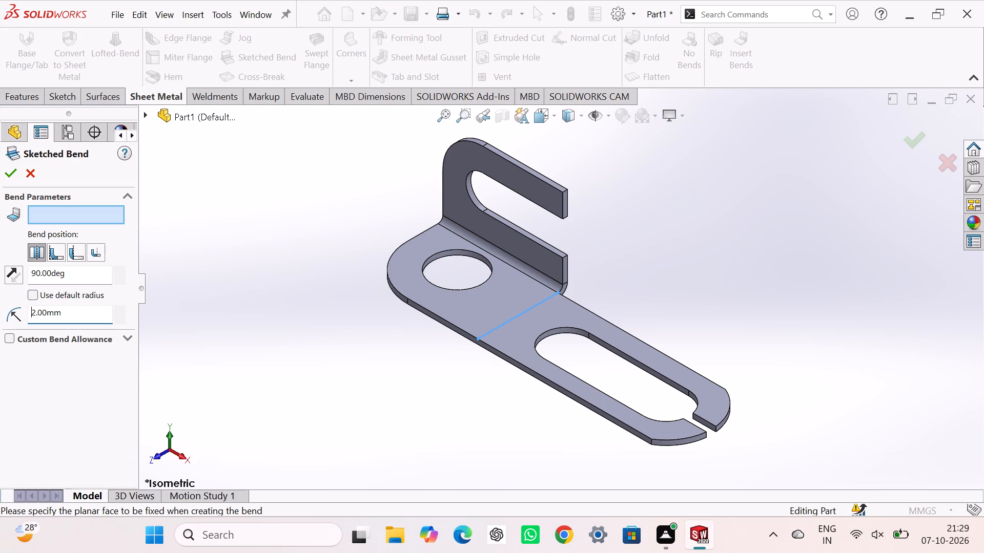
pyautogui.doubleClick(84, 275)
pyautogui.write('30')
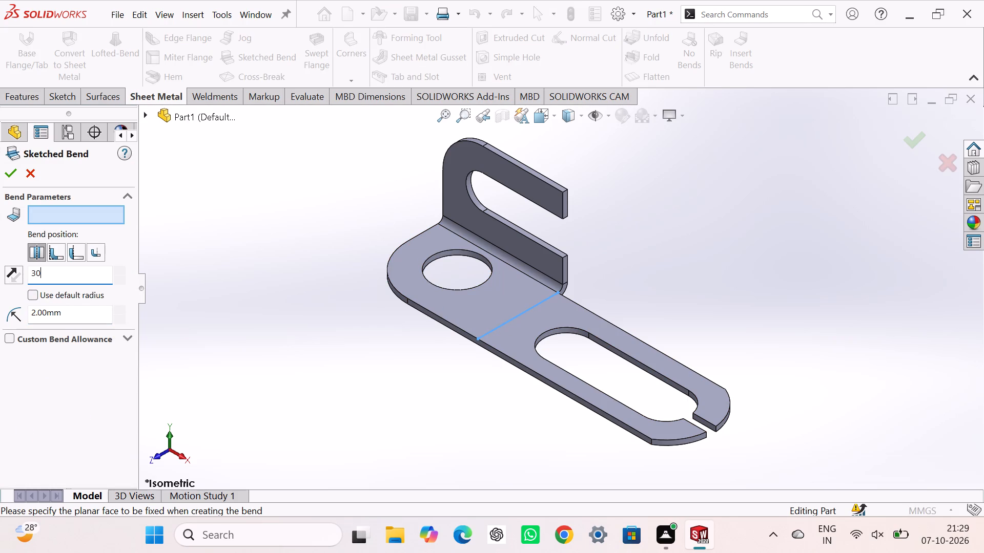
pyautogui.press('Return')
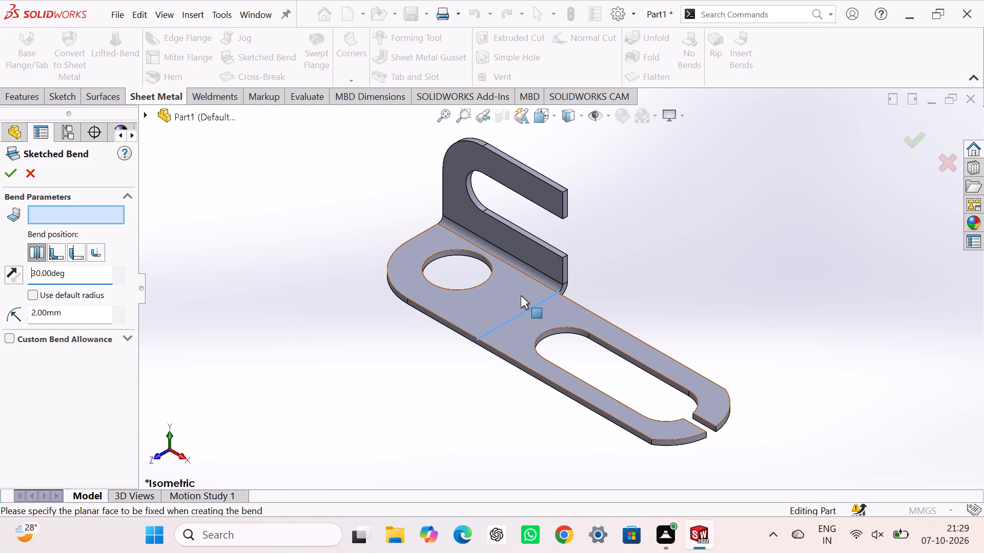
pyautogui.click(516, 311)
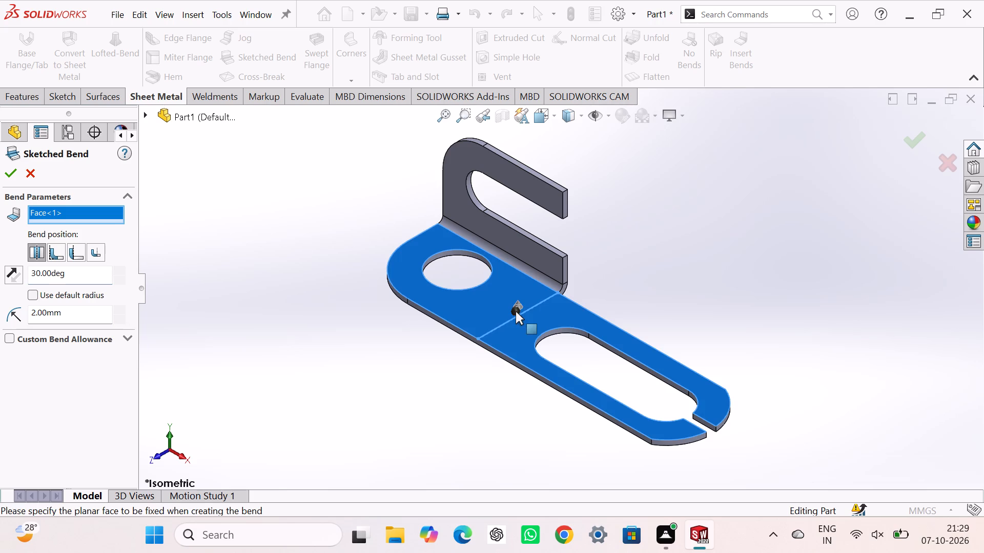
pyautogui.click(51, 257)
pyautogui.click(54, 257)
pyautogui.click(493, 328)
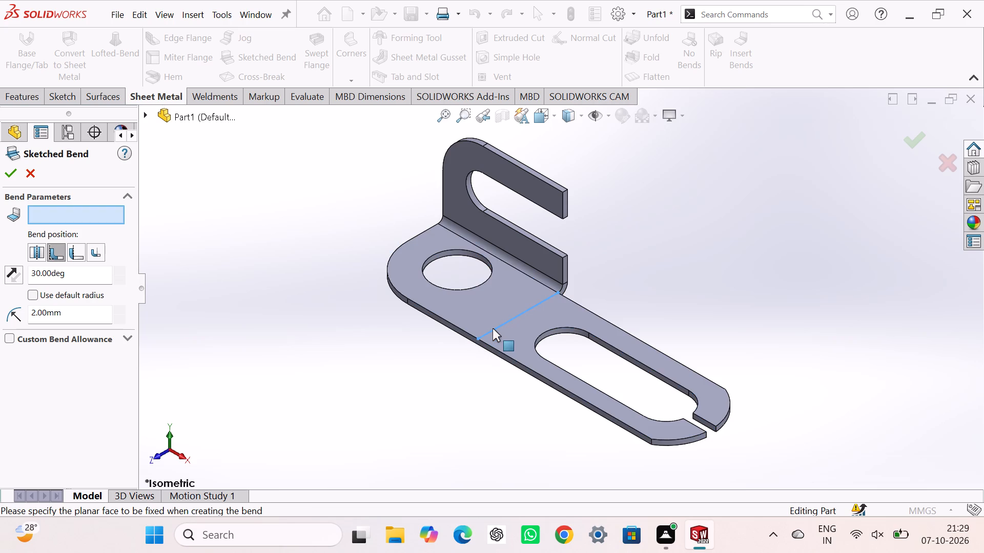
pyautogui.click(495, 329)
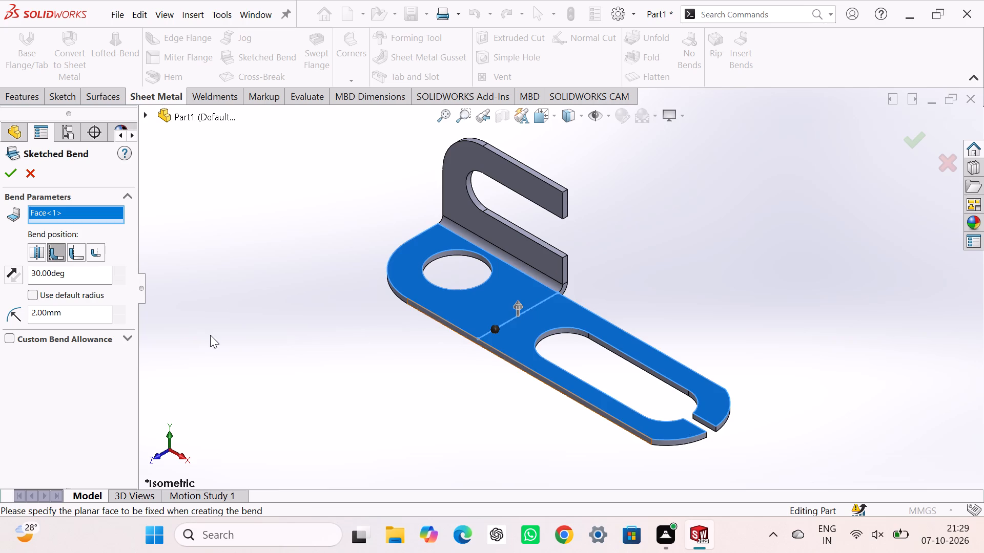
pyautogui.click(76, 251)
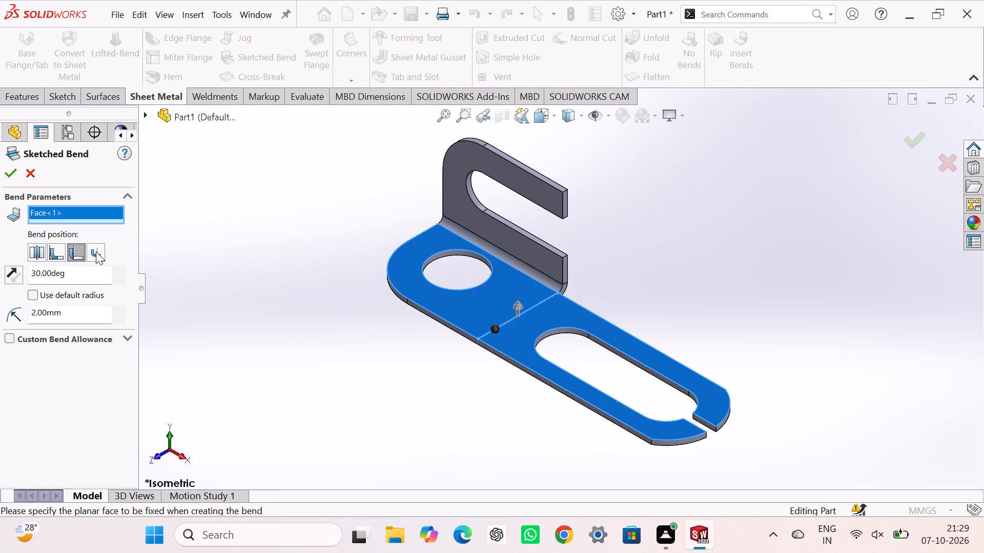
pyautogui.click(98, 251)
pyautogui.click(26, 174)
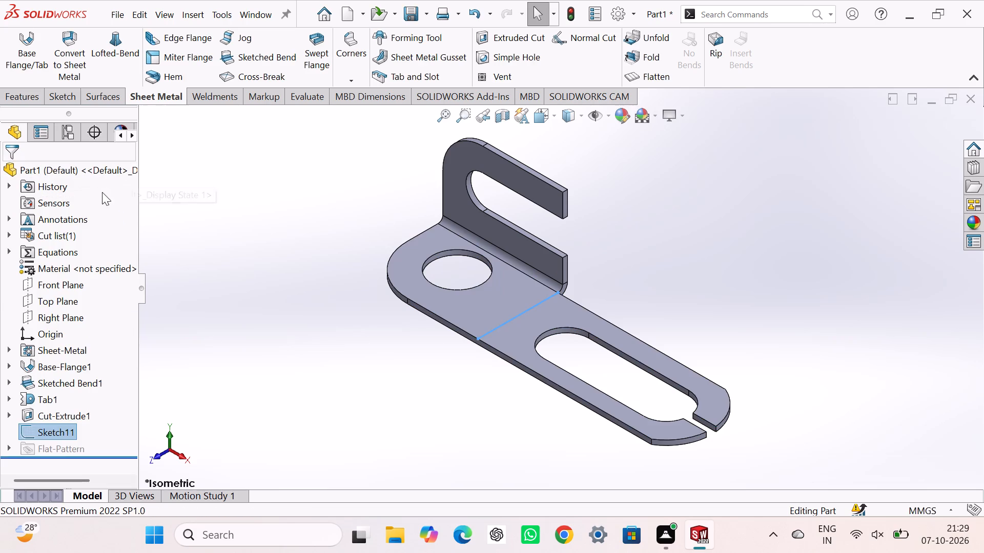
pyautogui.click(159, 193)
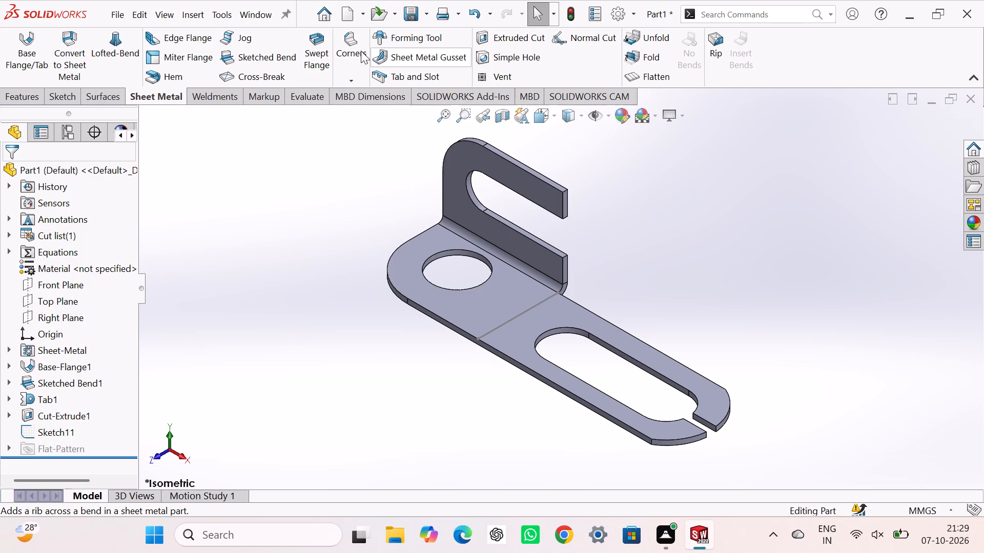
# Start a Sketched Bend from the line across the base plate, centred on the bend line, fixing the plate face on the slotted side.
pyautogui.click(251, 60)
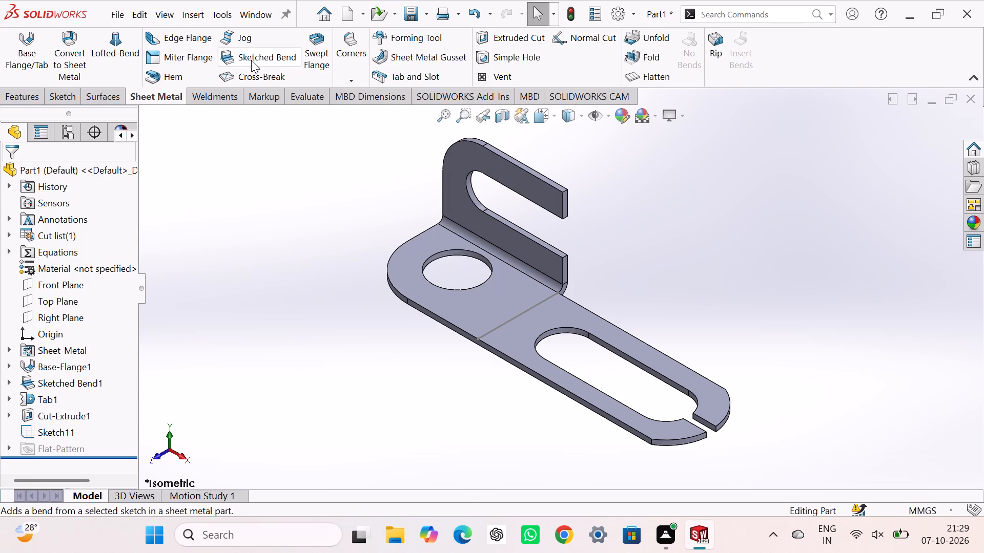
pyautogui.click(517, 317)
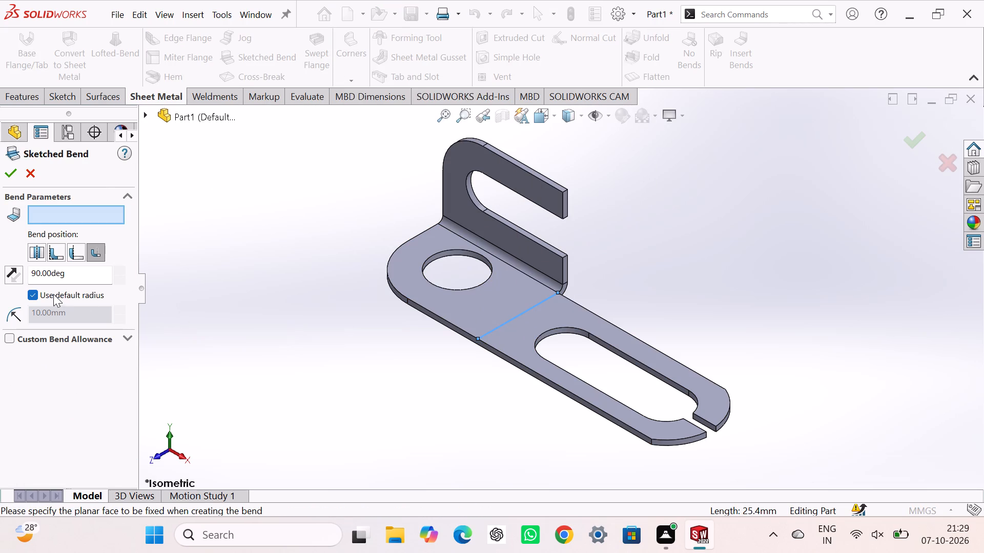
pyautogui.click(33, 246)
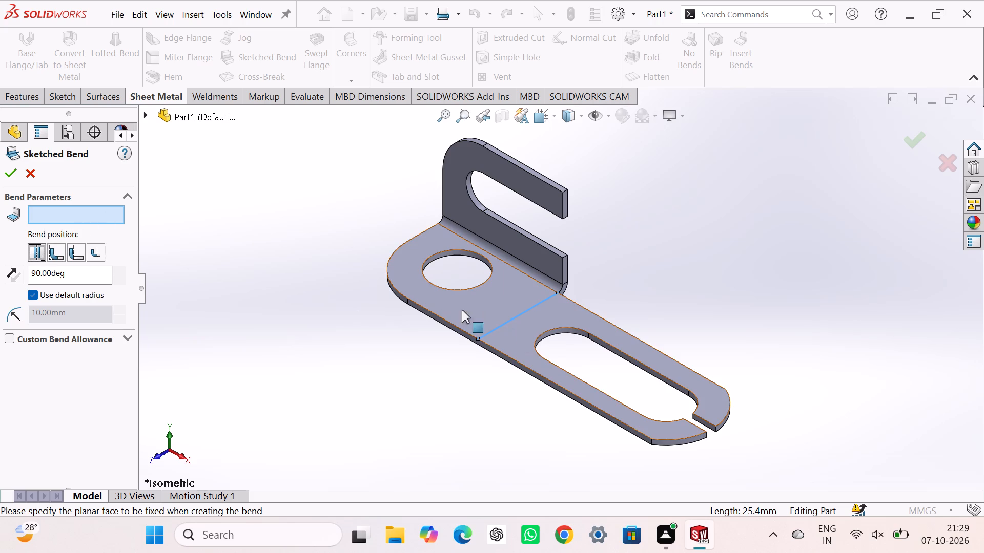
pyautogui.click(517, 332)
pyautogui.moveTo(454, 384); pyautogui.dragTo(512, 353, button='middle')
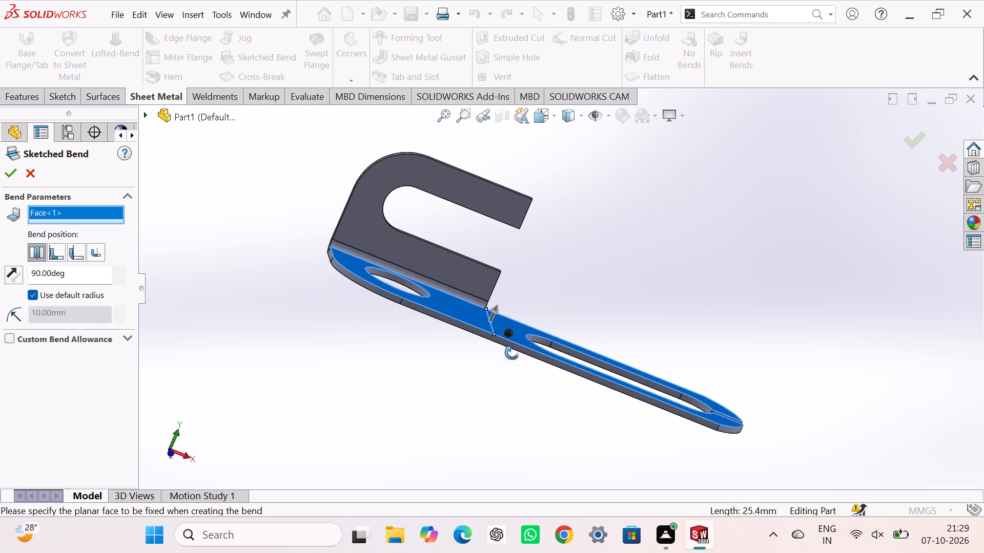
pyautogui.moveTo(512, 353); pyautogui.dragTo(511, 356, button='middle')
# Set the bend position to Material Inside, the bend angle to 30° and a custom bend radius of 2 mm.
pyautogui.click(58, 252)
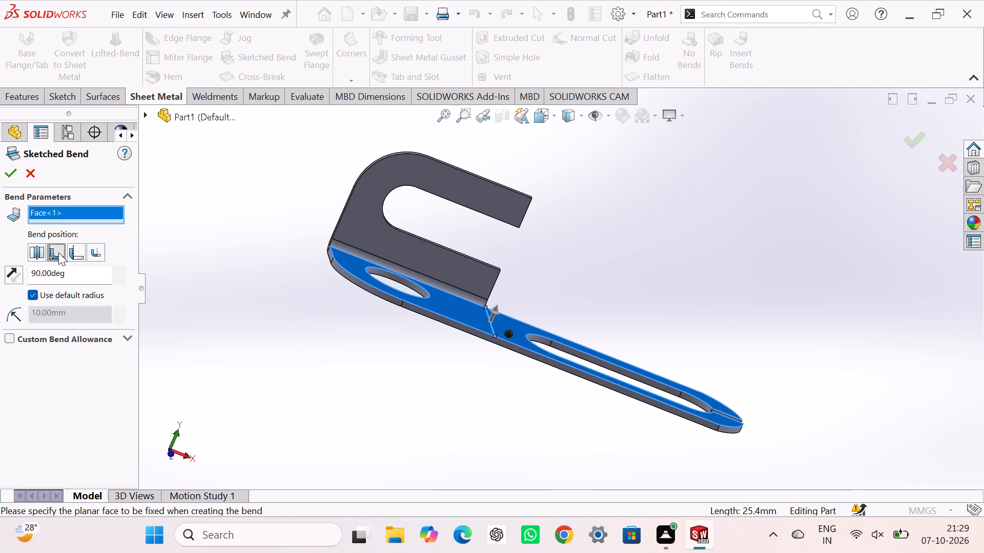
pyautogui.doubleClick(68, 273)
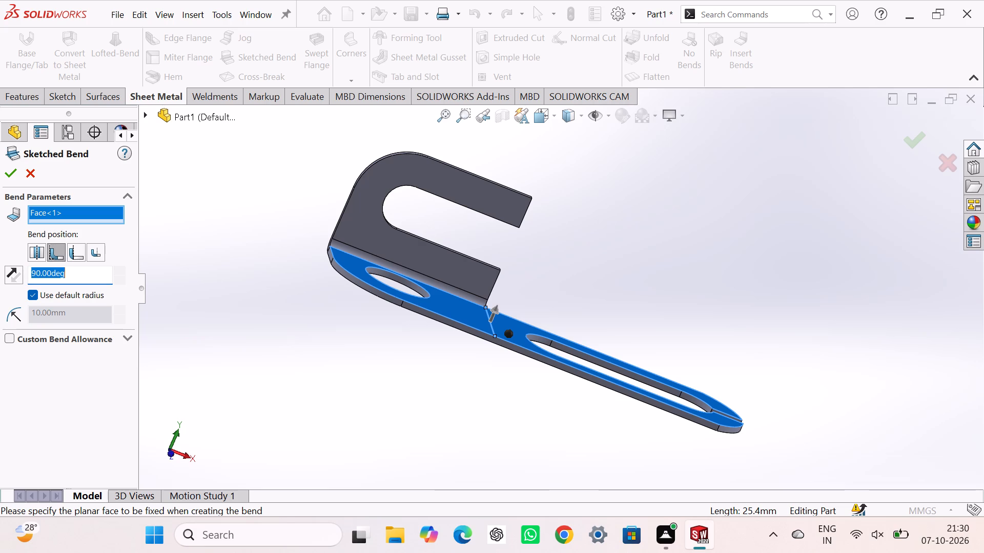
pyautogui.write('30')
pyautogui.click(284, 315)
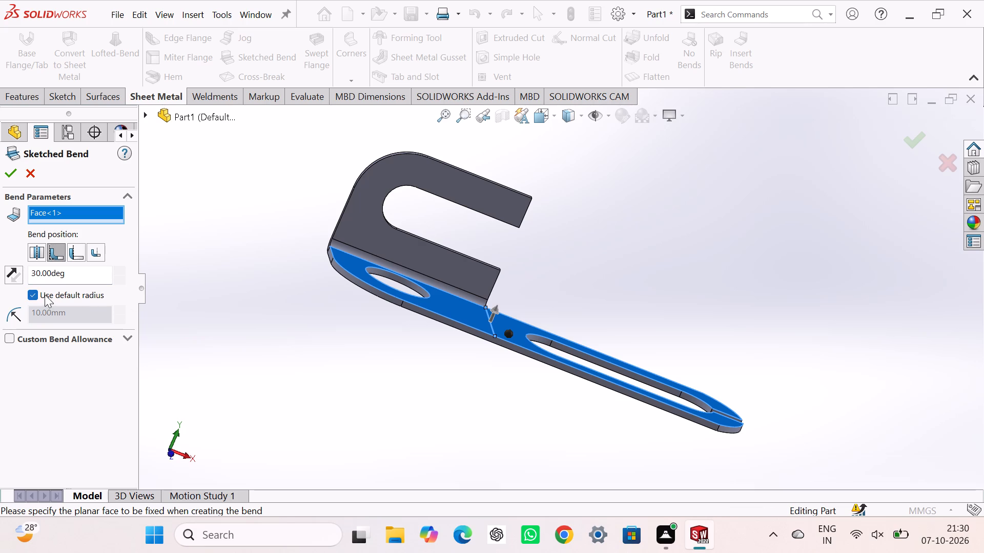
pyautogui.click(32, 293)
pyautogui.press('2')
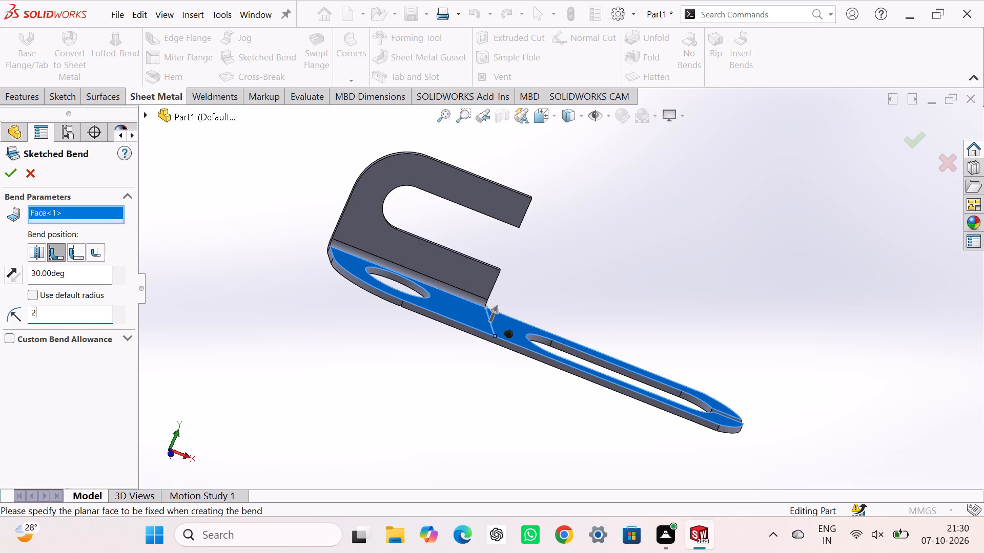
pyautogui.press('Return')
pyautogui.click(237, 276)
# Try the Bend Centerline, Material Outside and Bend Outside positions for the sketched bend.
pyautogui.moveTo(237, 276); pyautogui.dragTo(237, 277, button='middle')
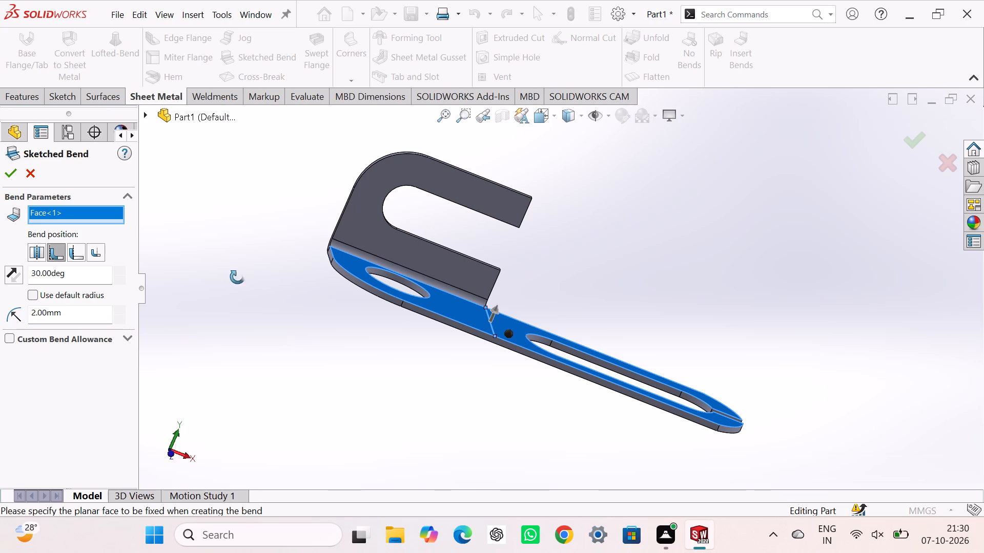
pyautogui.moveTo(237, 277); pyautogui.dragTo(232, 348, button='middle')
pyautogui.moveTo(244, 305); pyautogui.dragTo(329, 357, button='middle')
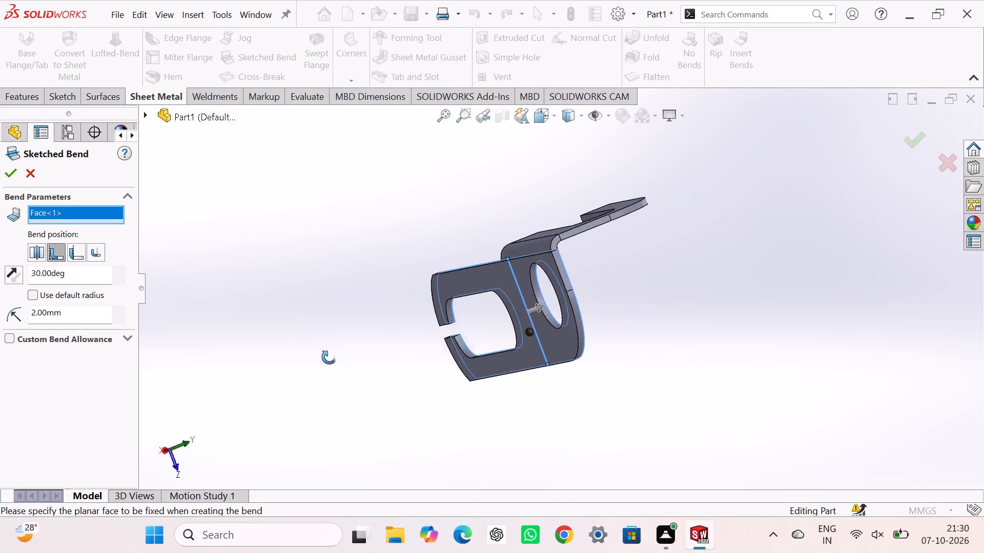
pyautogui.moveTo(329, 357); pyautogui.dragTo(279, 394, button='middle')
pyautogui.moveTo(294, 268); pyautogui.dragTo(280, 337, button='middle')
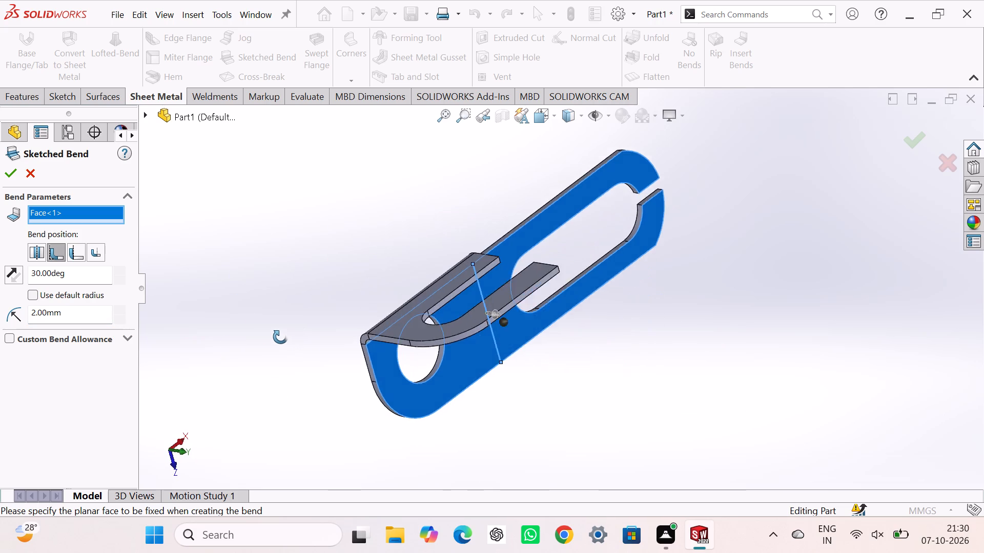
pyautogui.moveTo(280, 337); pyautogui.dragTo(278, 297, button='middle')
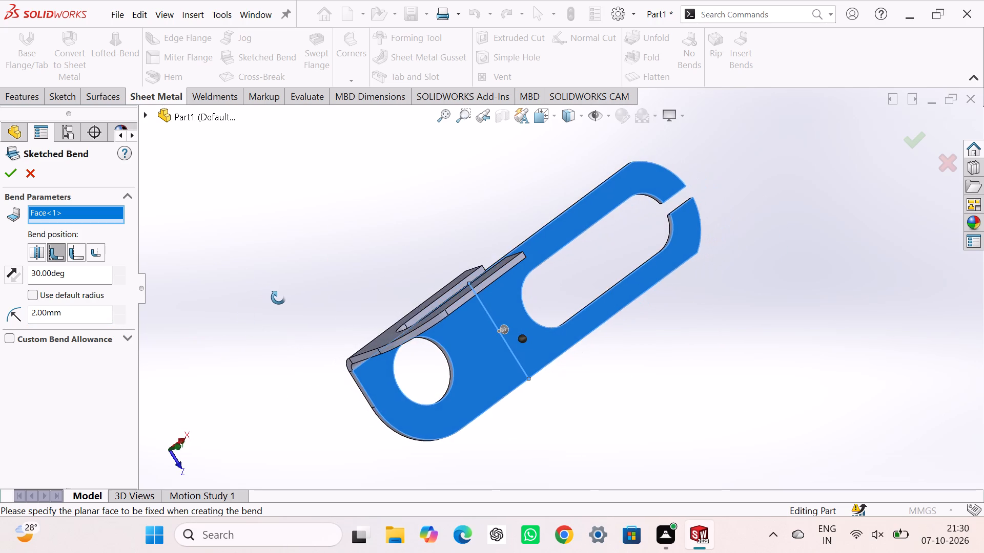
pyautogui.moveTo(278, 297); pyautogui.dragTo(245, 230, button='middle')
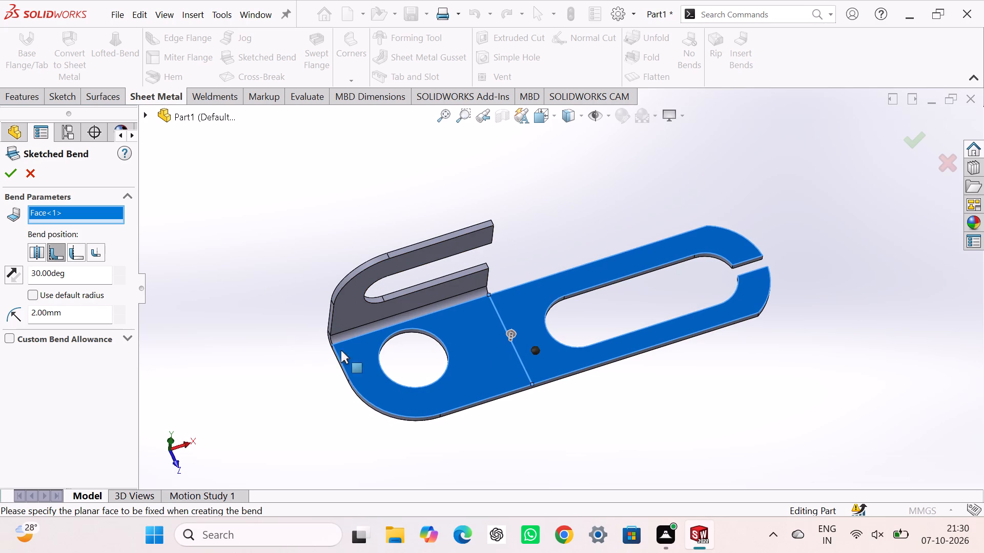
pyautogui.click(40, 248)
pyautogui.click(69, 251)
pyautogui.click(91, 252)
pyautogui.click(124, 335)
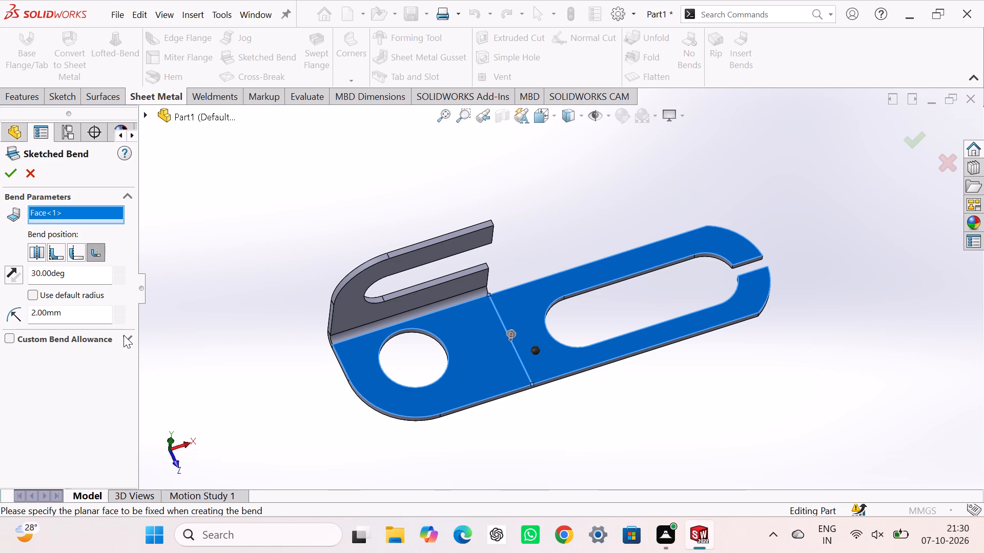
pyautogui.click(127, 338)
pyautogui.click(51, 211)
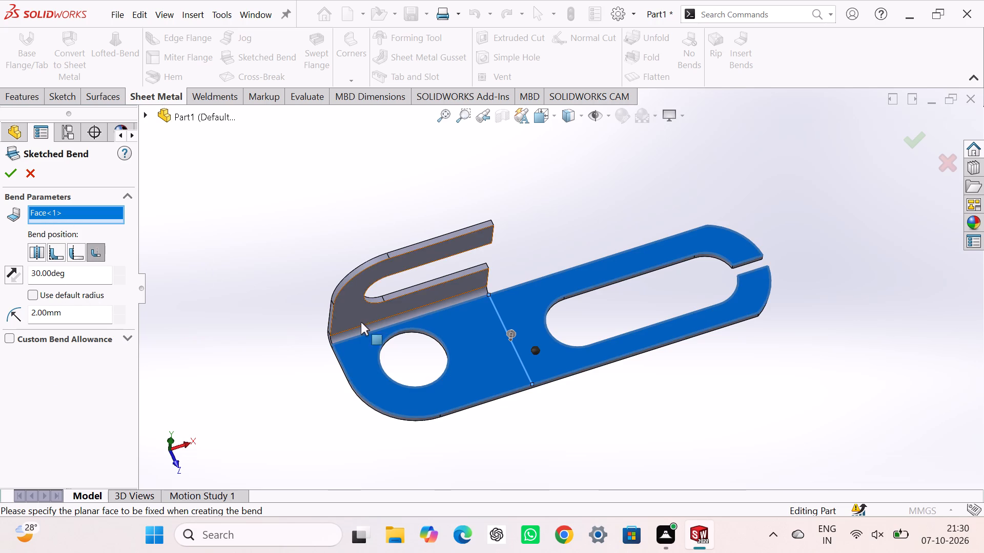
# Reverse the sketched bend's direction so it folds away from the upright flange, and inspect the direction arrow.
pyautogui.moveTo(286, 346); pyautogui.dragTo(250, 152, button='middle')
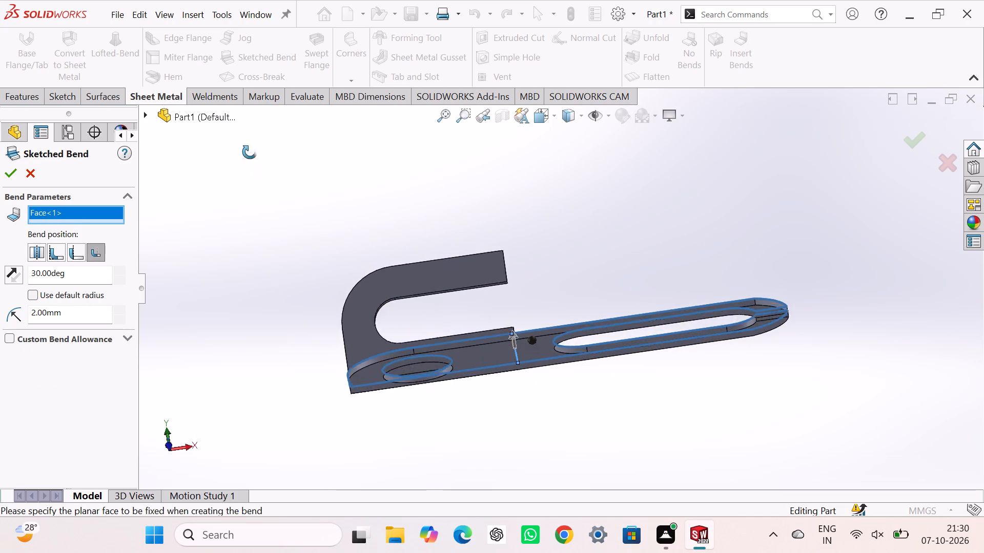
pyautogui.moveTo(250, 152); pyautogui.dragTo(286, 315, button='middle')
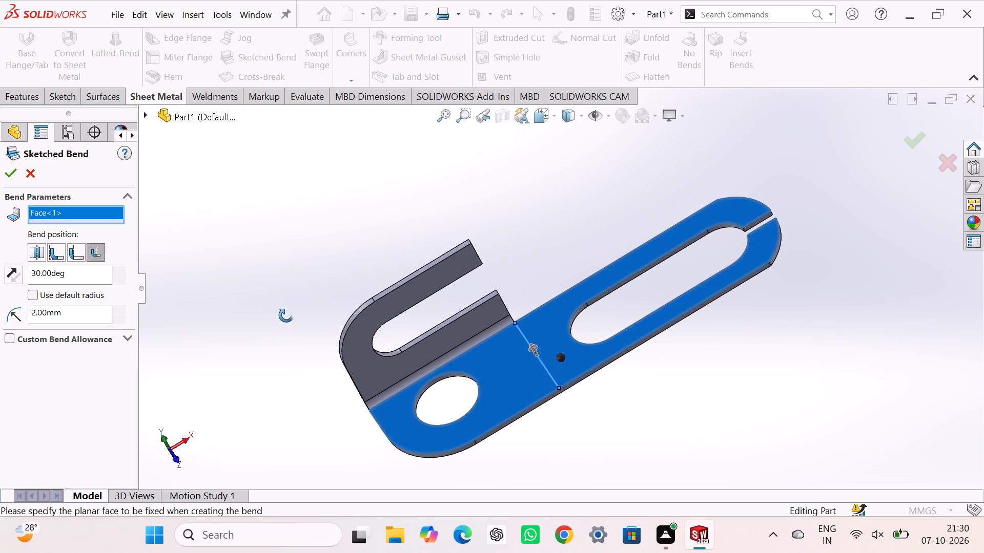
pyautogui.moveTo(286, 315); pyautogui.dragTo(311, 354, button='middle')
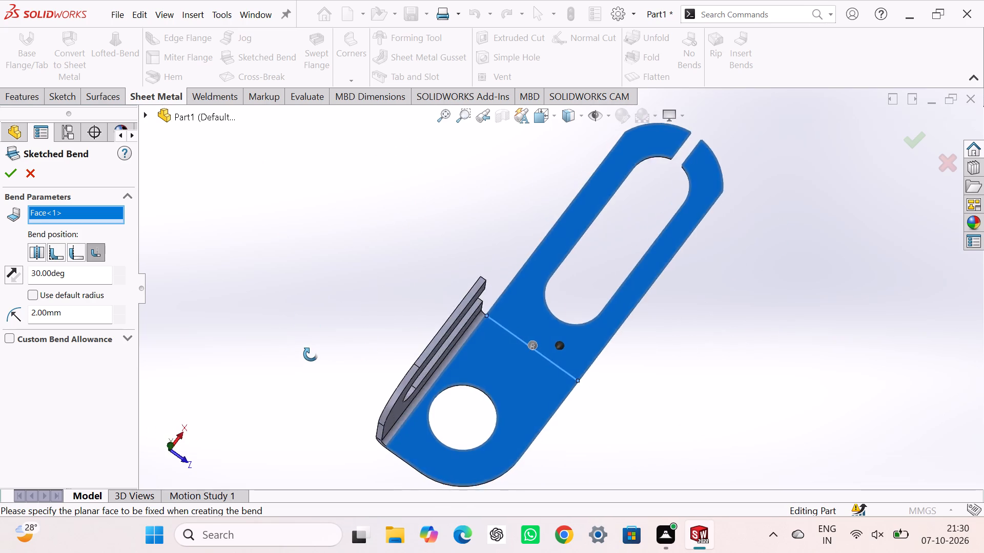
pyautogui.moveTo(311, 354); pyautogui.dragTo(303, 288, button='middle')
pyautogui.moveTo(577, 387); pyautogui.dragTo(548, 361, button='middle')
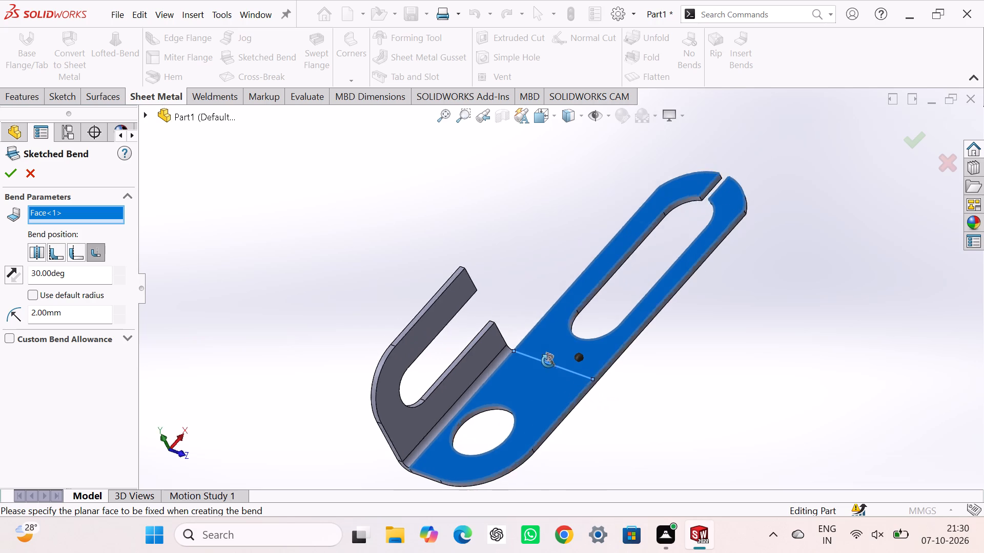
pyautogui.moveTo(548, 361); pyautogui.dragTo(558, 368, button='middle')
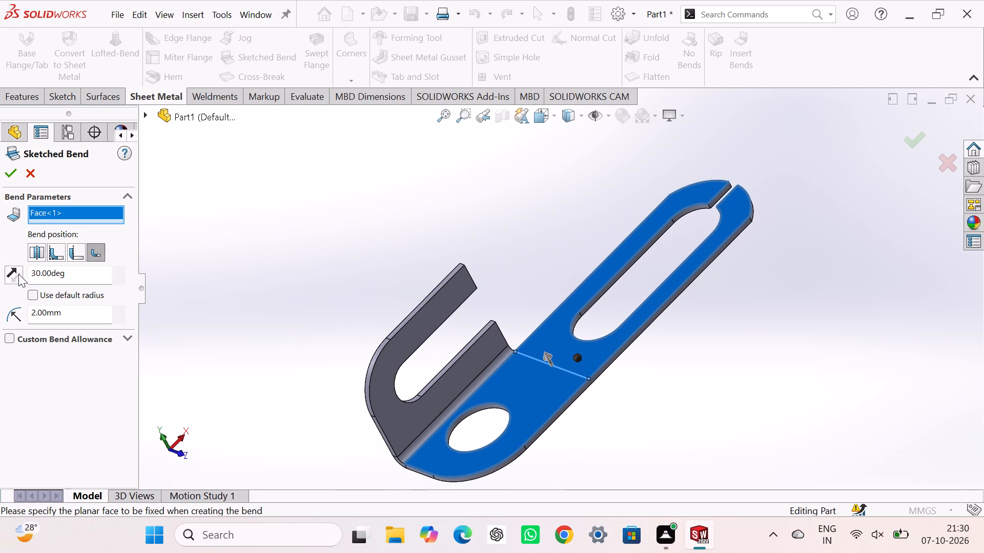
pyautogui.click(16, 273)
pyautogui.moveTo(210, 290); pyautogui.dragTo(206, 198, button='middle')
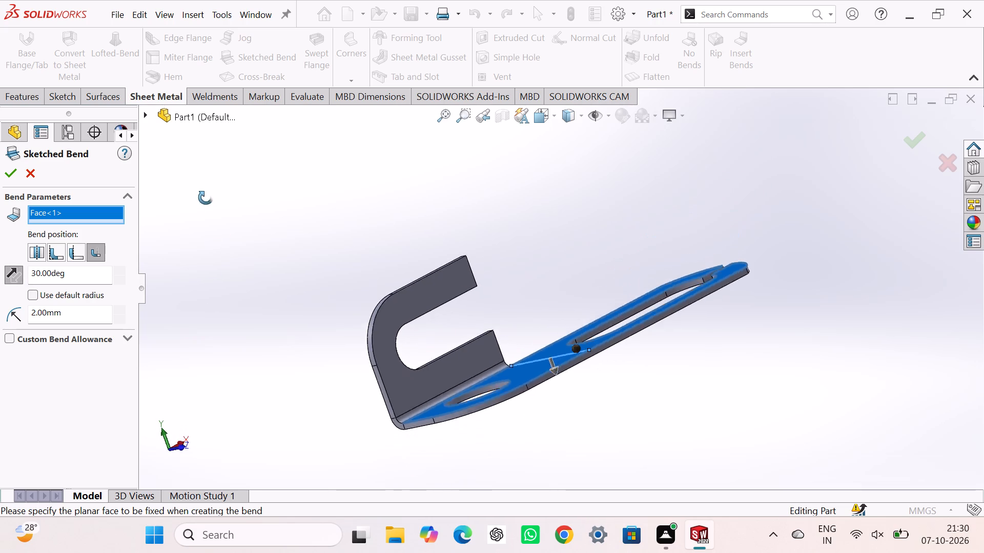
pyautogui.moveTo(206, 198); pyautogui.dragTo(211, 245, button='middle')
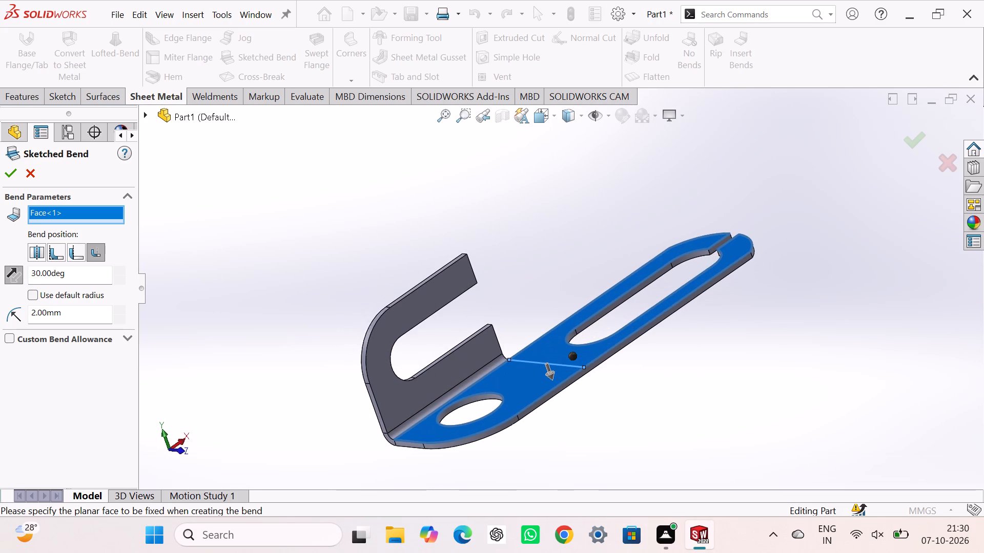
# Compare the available bend positions and set the sketched bend to Bend Centerline.
pyautogui.click(51, 250)
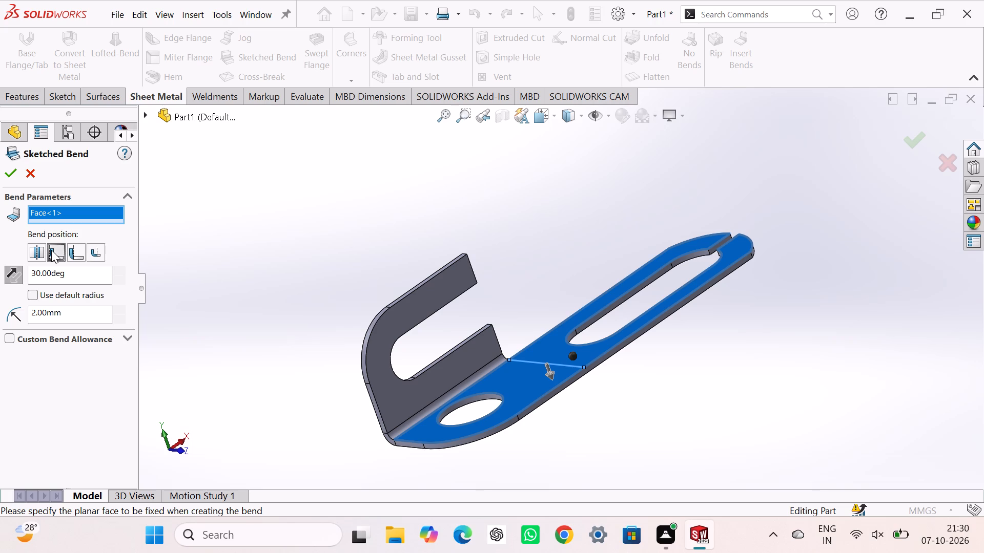
pyautogui.click(79, 250)
pyautogui.click(86, 250)
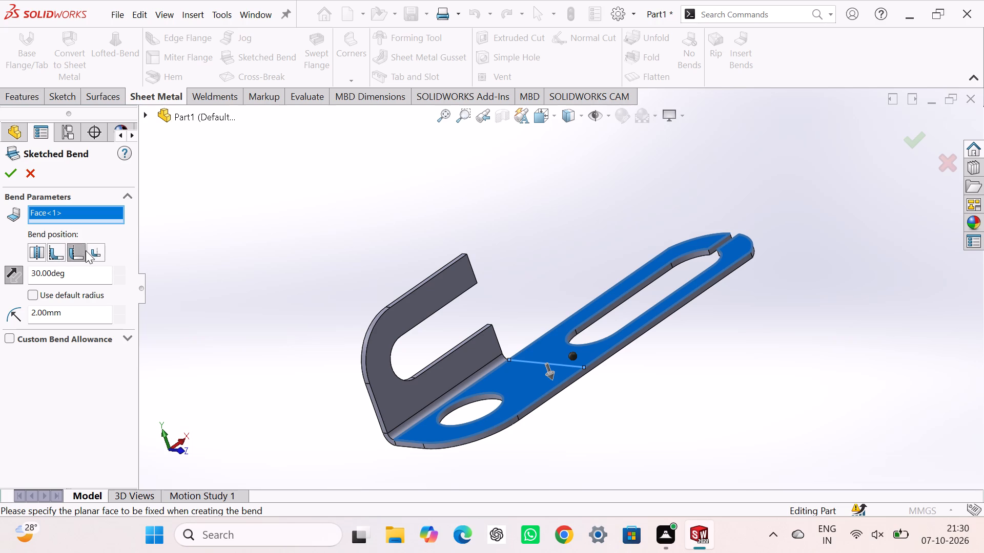
pyautogui.click(92, 253)
pyautogui.click(70, 256)
pyautogui.click(42, 257)
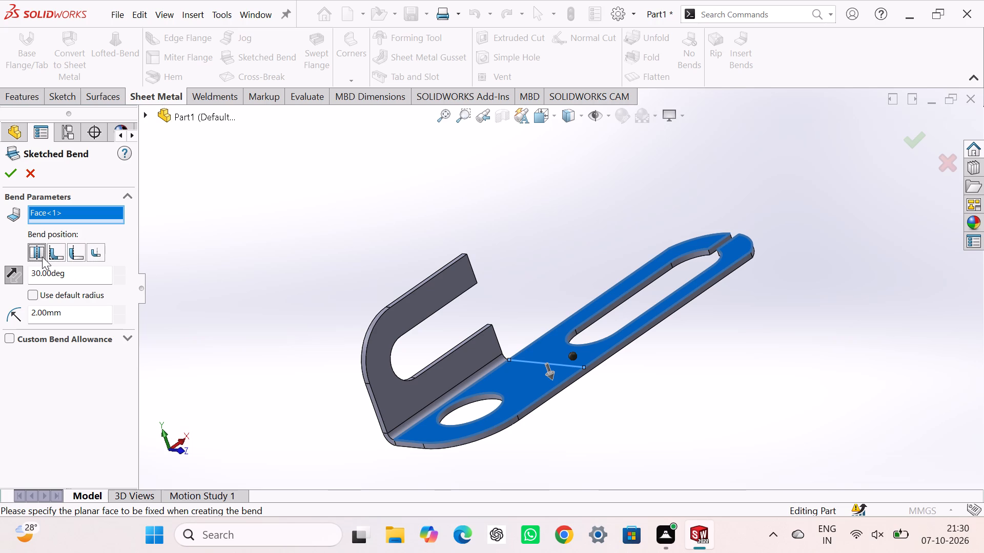
pyautogui.click(59, 251)
pyautogui.click(40, 251)
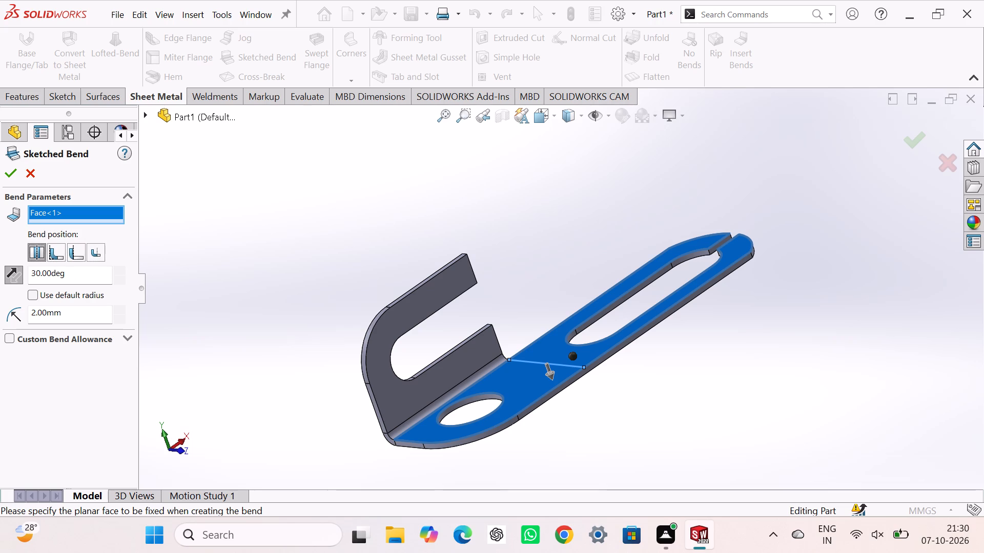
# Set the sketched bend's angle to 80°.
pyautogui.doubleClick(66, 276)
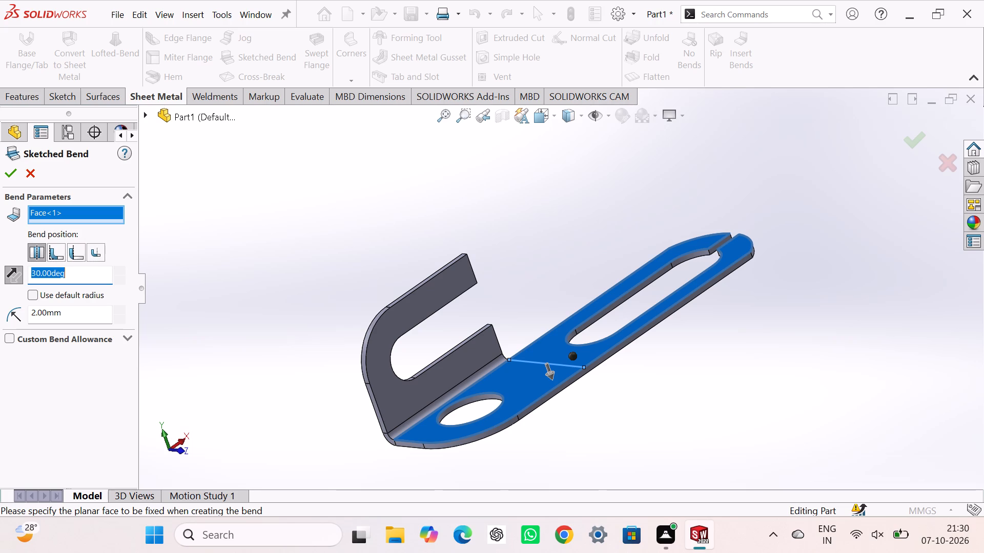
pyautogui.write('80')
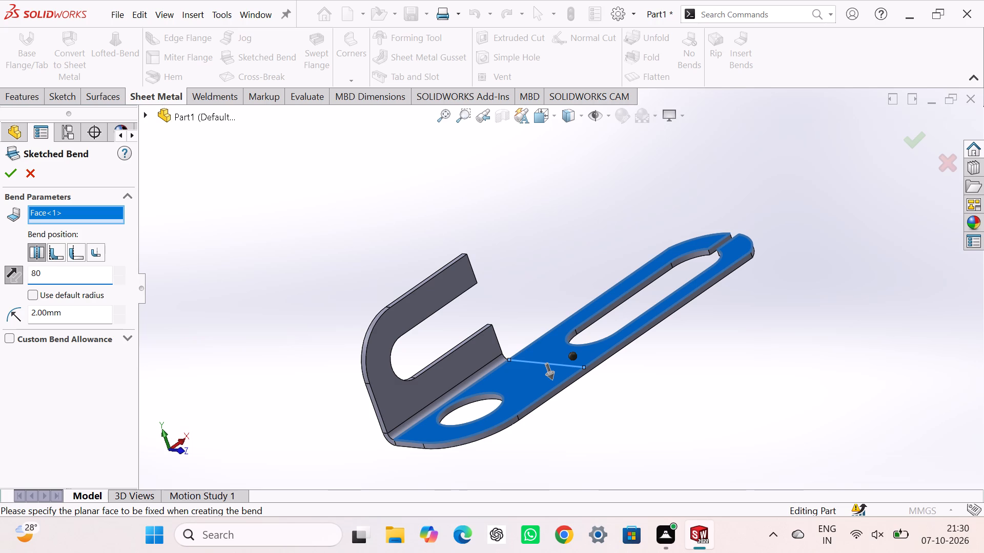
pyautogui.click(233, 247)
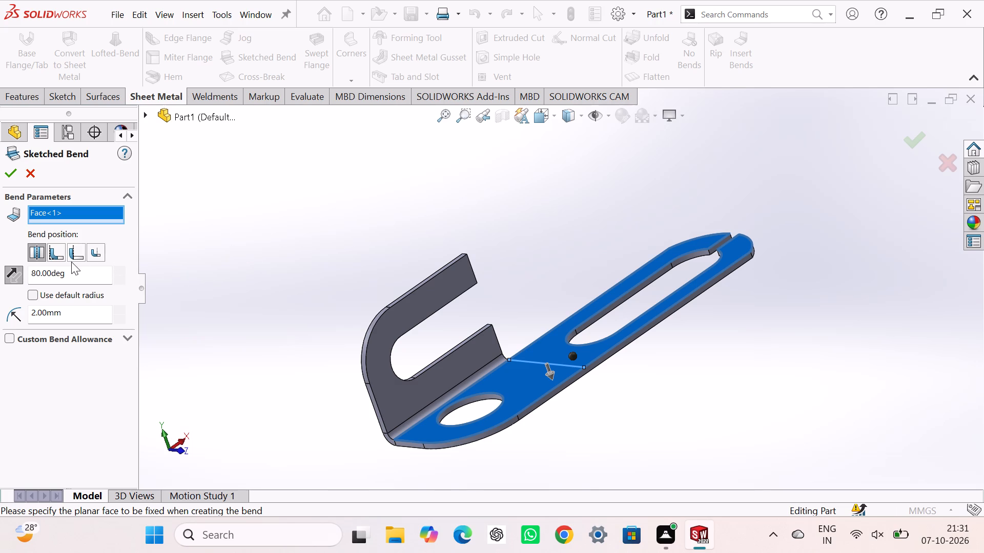
# Set the sketched bend's angle to 135° and keep its reversed direction.
pyautogui.doubleClick(71, 267)
pyautogui.write('135')
pyautogui.press('Return')
pyautogui.click(10, 277)
pyautogui.click(10, 277)
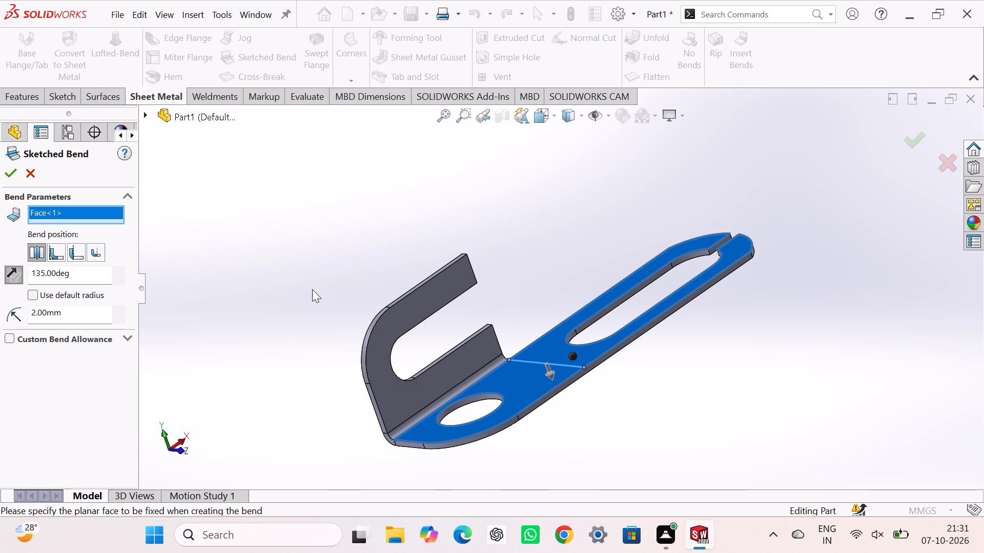
# Inspect the bend direction from below and above, and cancel the pending sketched bend.
pyautogui.moveTo(313, 284); pyautogui.dragTo(250, 113, button='middle')
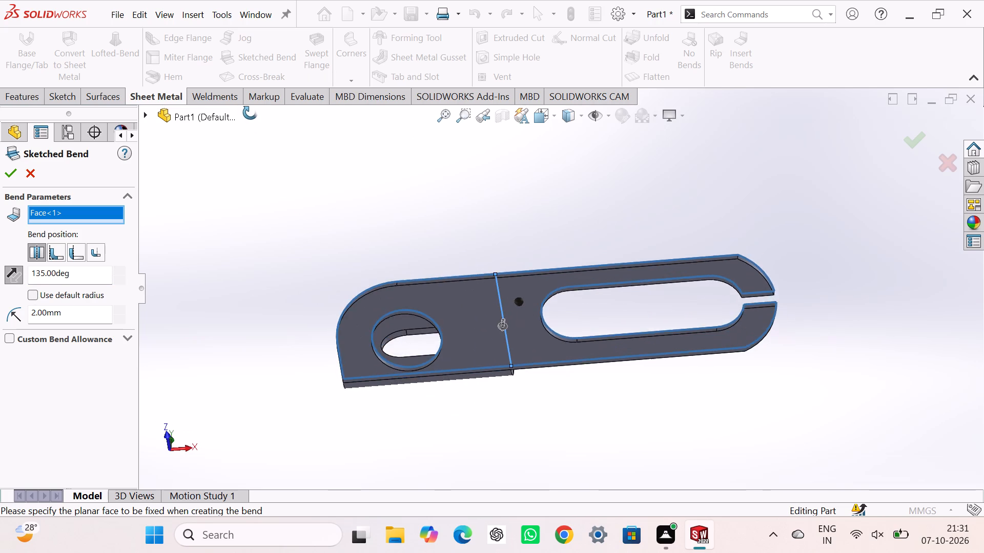
pyautogui.moveTo(250, 113); pyautogui.dragTo(279, 317, button='middle')
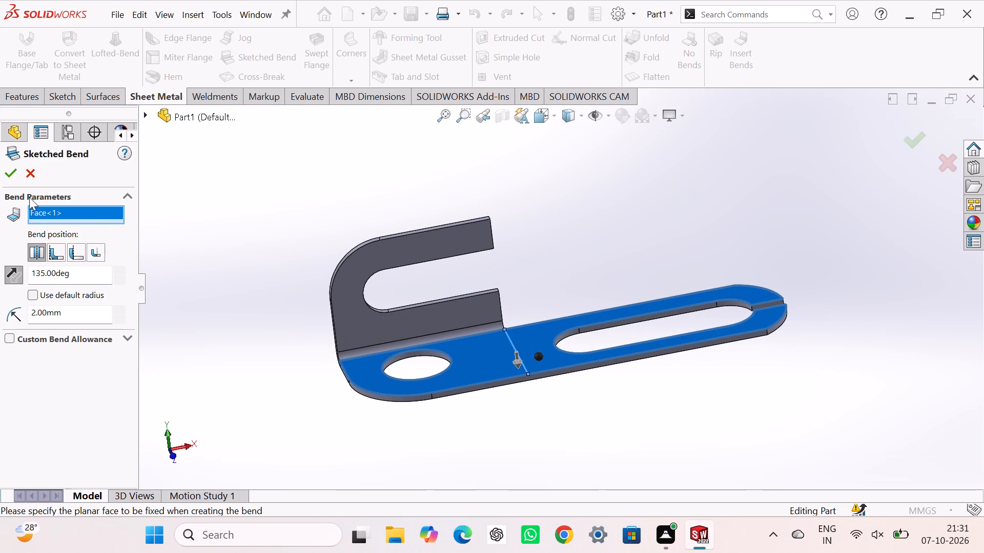
pyautogui.click(31, 178)
pyautogui.click(321, 219)
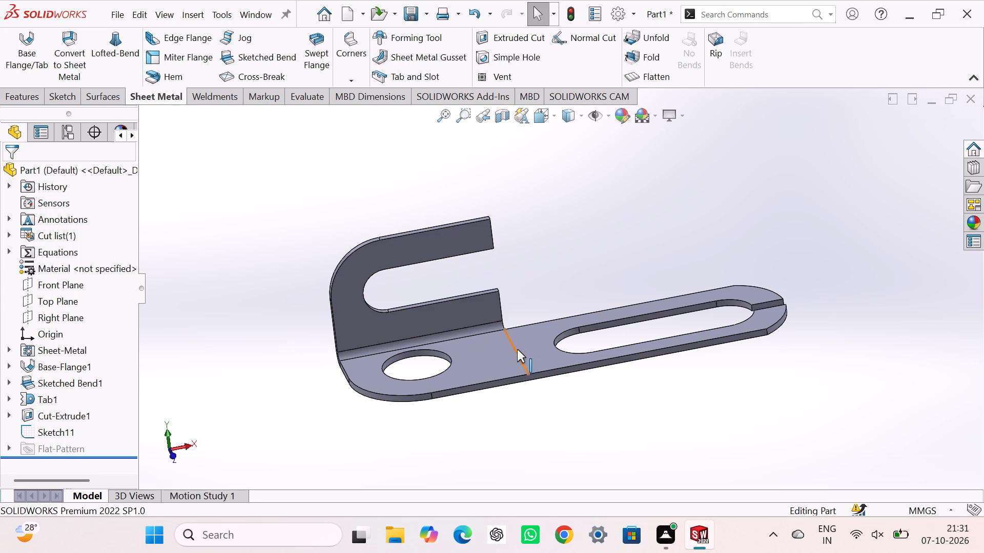
# Delete the bend-line sketch on the base's upper face.
pyautogui.click(516, 349)
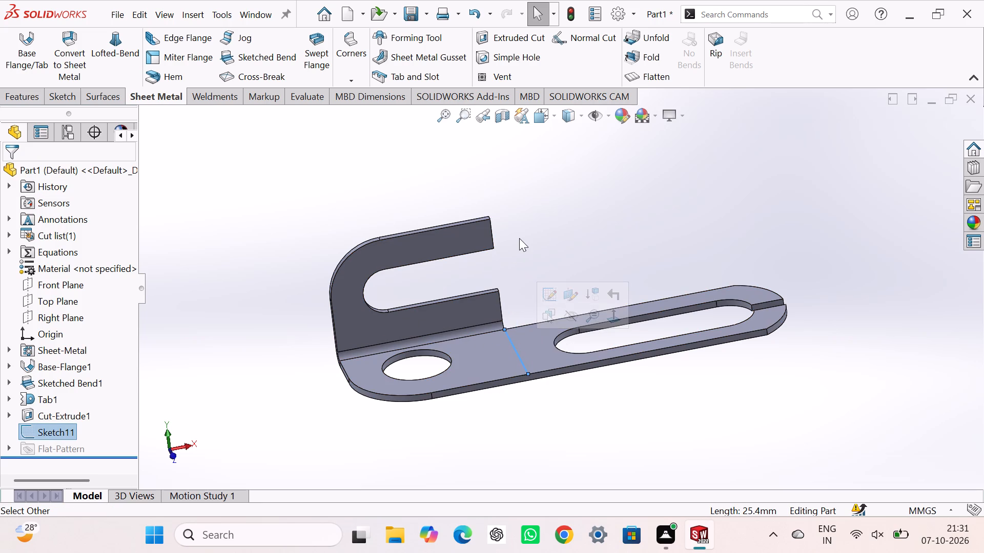
pyautogui.press('Delete')
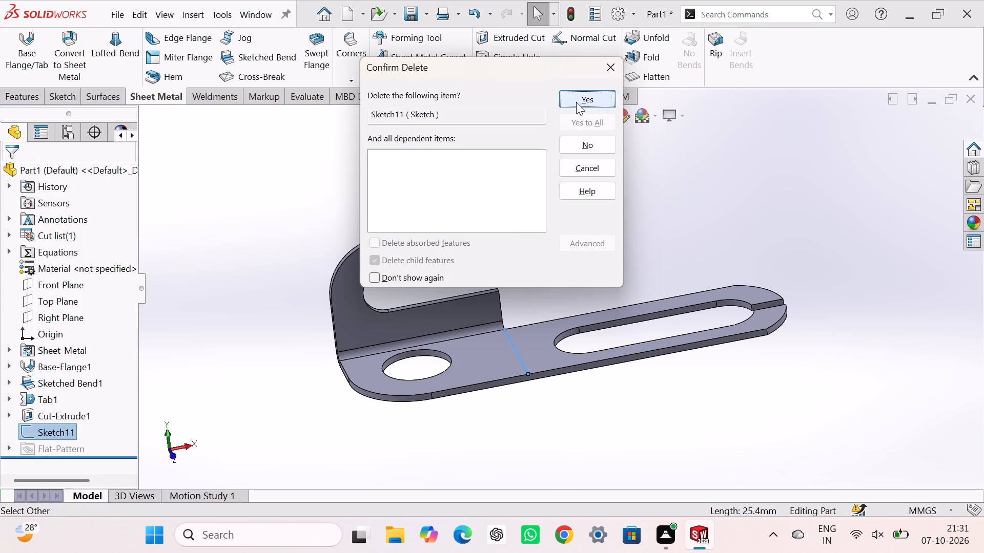
pyautogui.click(579, 97)
pyautogui.moveTo(663, 245); pyautogui.dragTo(659, 250)
# Sketch a 25.4 mm line across the base's underside, from the upright flange's end corner perpendicular to the opposite edge.
pyautogui.moveTo(562, 412); pyautogui.dragTo(557, 294, button='middle')
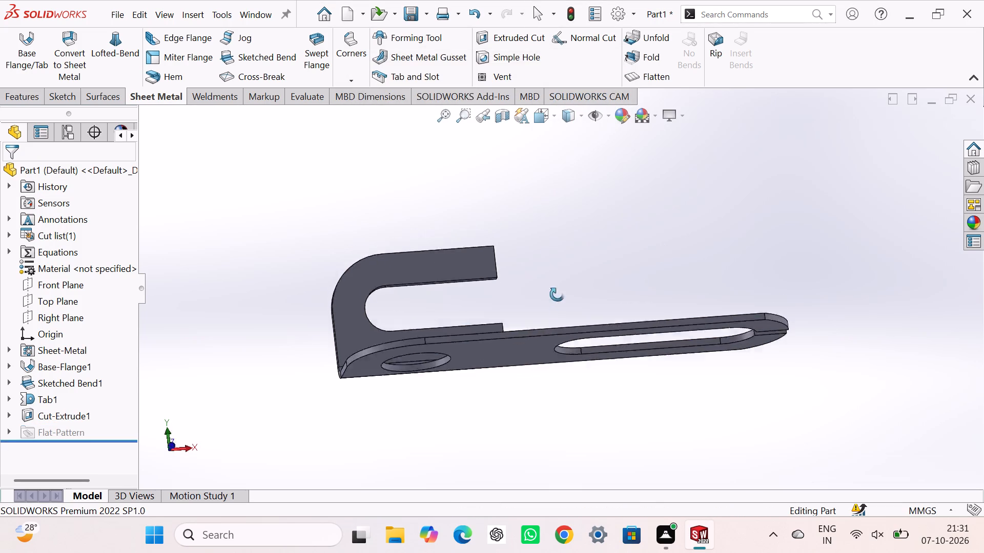
pyautogui.moveTo(557, 294); pyautogui.dragTo(556, 228, button='middle')
pyautogui.click(494, 320)
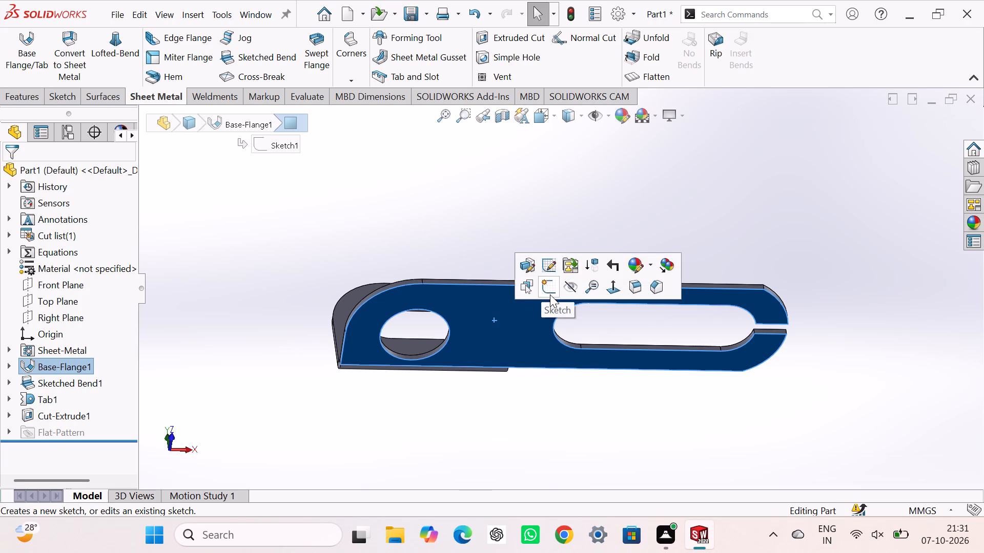
pyautogui.click(550, 294)
pyautogui.click(568, 374)
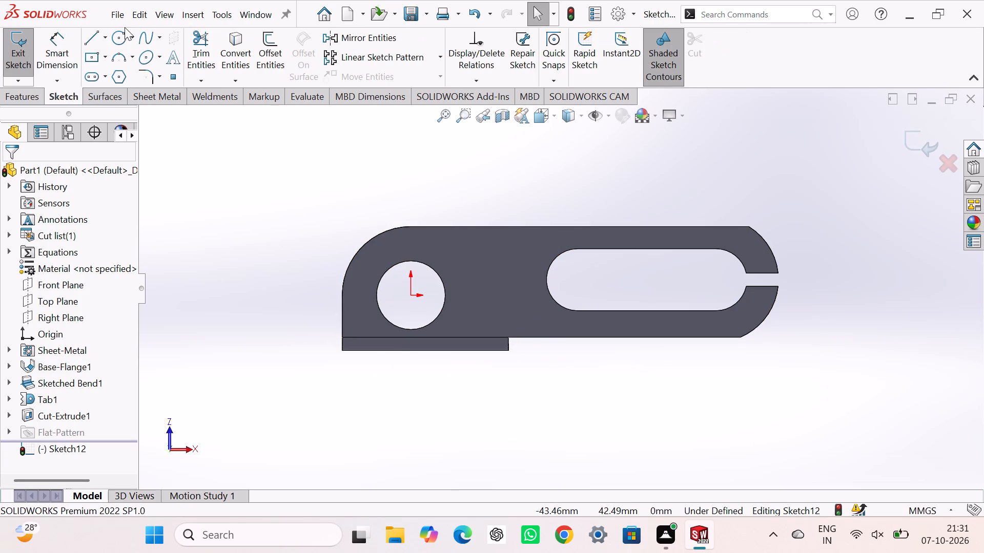
pyautogui.click(91, 38)
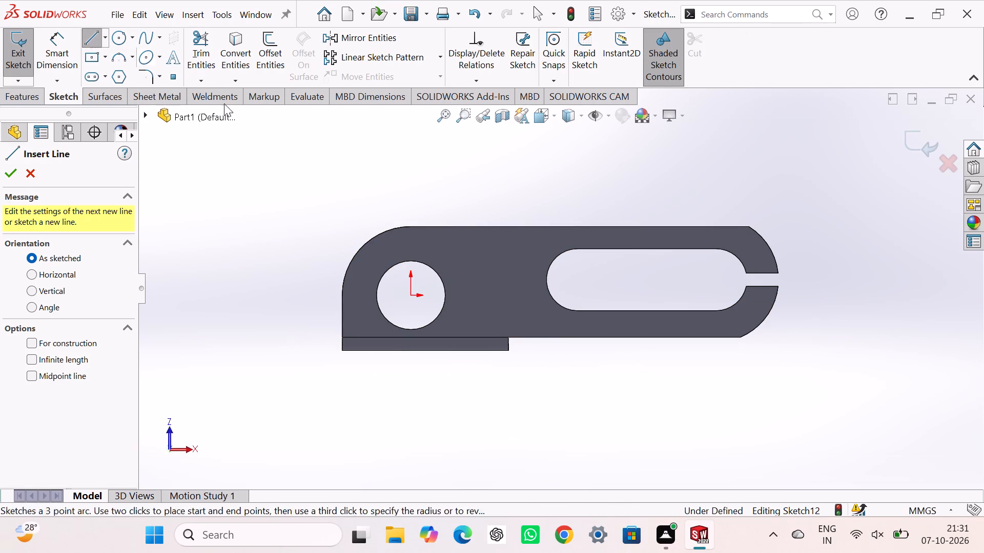
pyautogui.moveTo(508, 339); pyautogui.dragTo(508, 331)
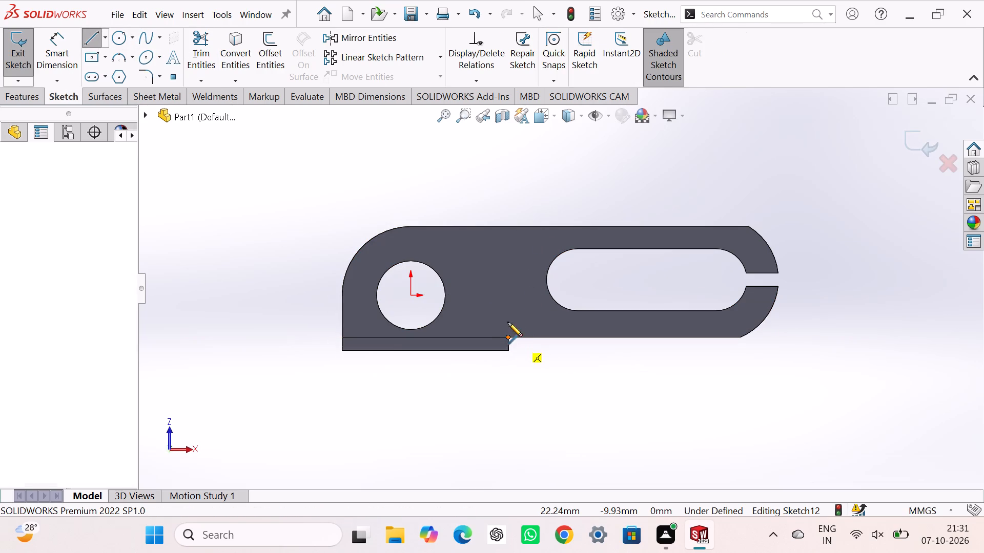
pyautogui.click(509, 227)
pyautogui.rightClick(550, 175)
pyautogui.click(556, 181)
pyautogui.click(551, 181)
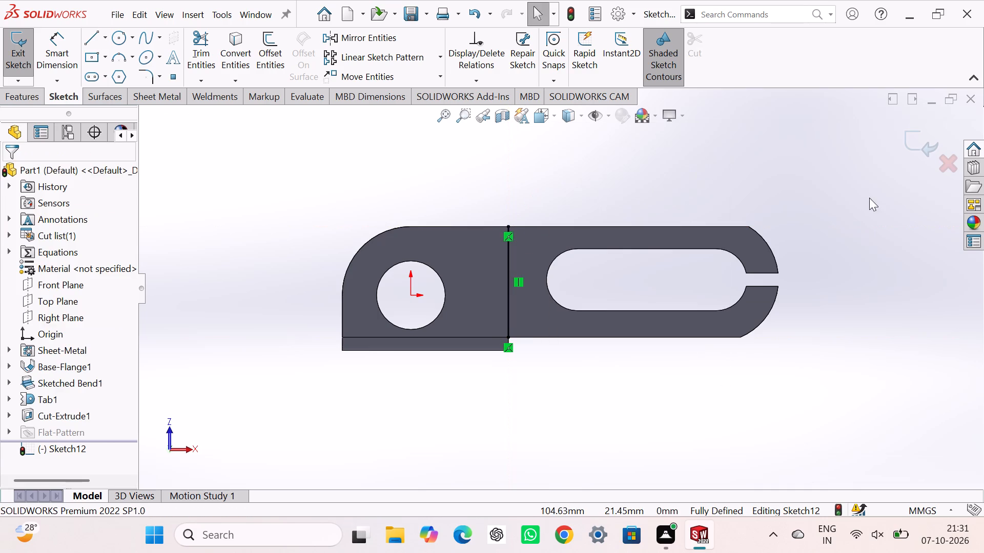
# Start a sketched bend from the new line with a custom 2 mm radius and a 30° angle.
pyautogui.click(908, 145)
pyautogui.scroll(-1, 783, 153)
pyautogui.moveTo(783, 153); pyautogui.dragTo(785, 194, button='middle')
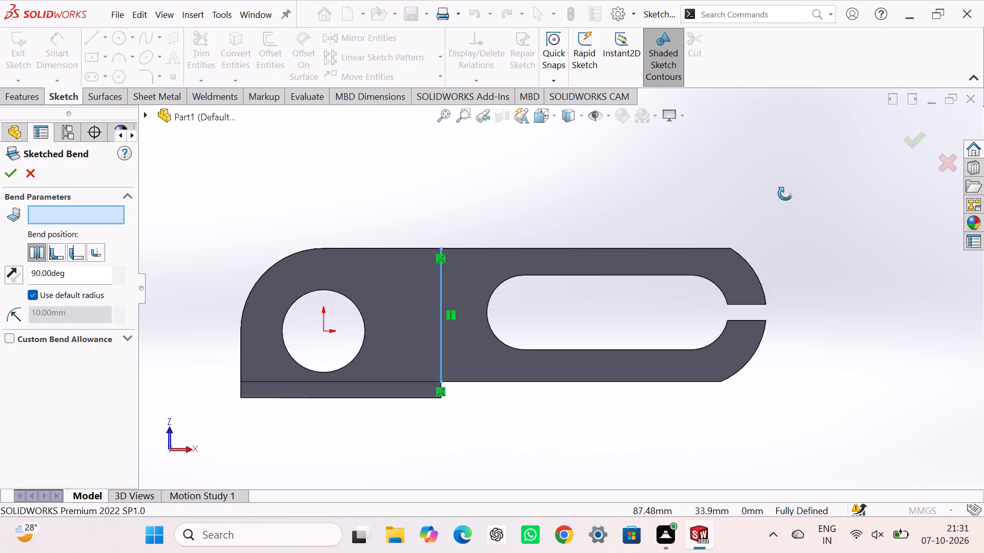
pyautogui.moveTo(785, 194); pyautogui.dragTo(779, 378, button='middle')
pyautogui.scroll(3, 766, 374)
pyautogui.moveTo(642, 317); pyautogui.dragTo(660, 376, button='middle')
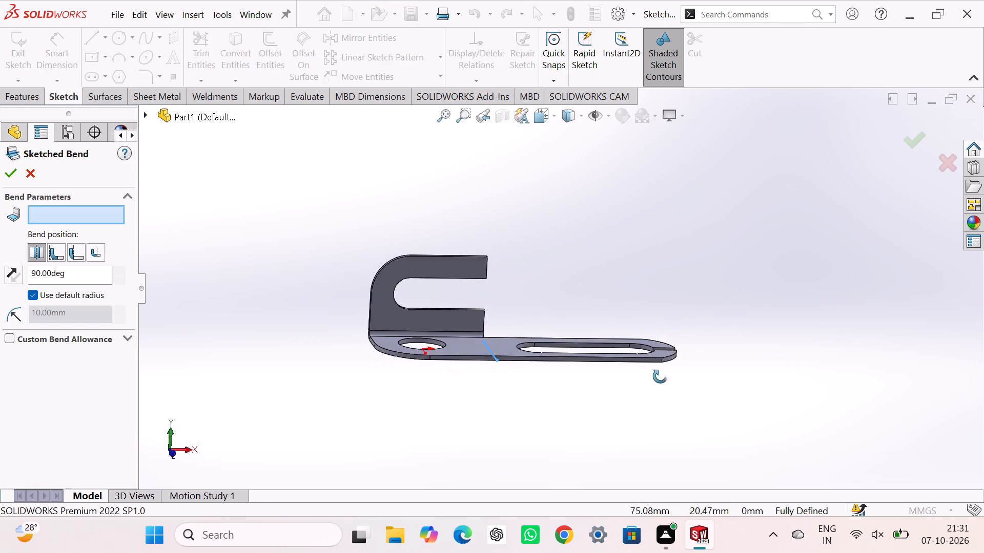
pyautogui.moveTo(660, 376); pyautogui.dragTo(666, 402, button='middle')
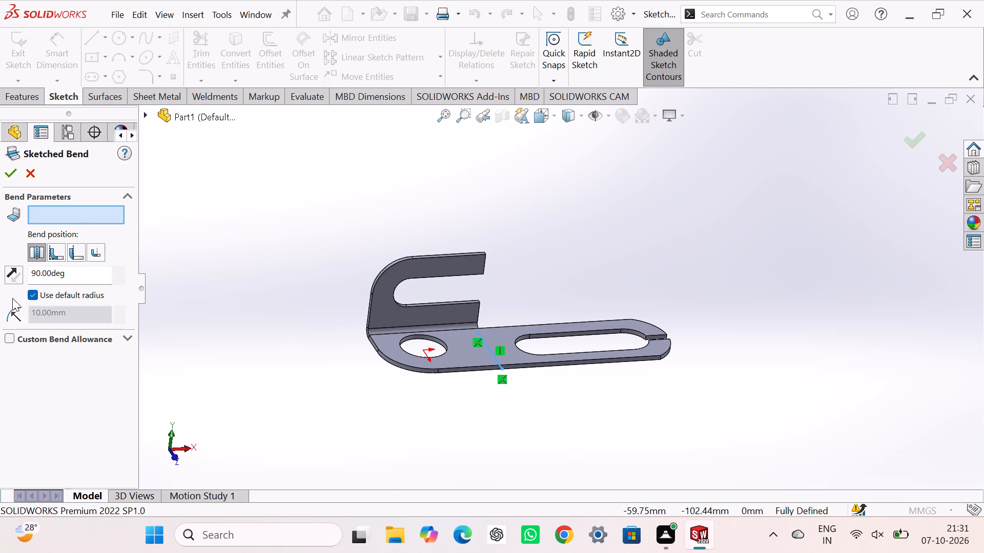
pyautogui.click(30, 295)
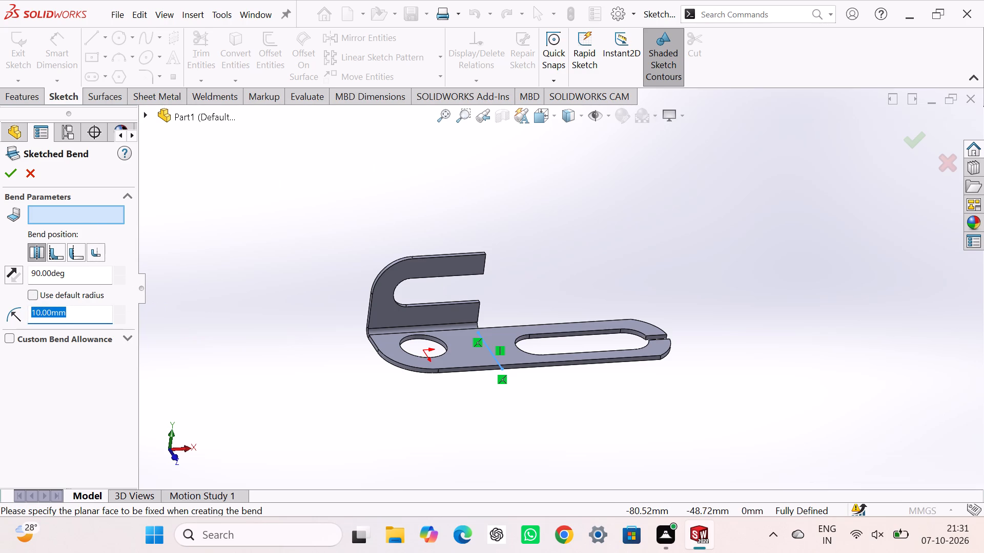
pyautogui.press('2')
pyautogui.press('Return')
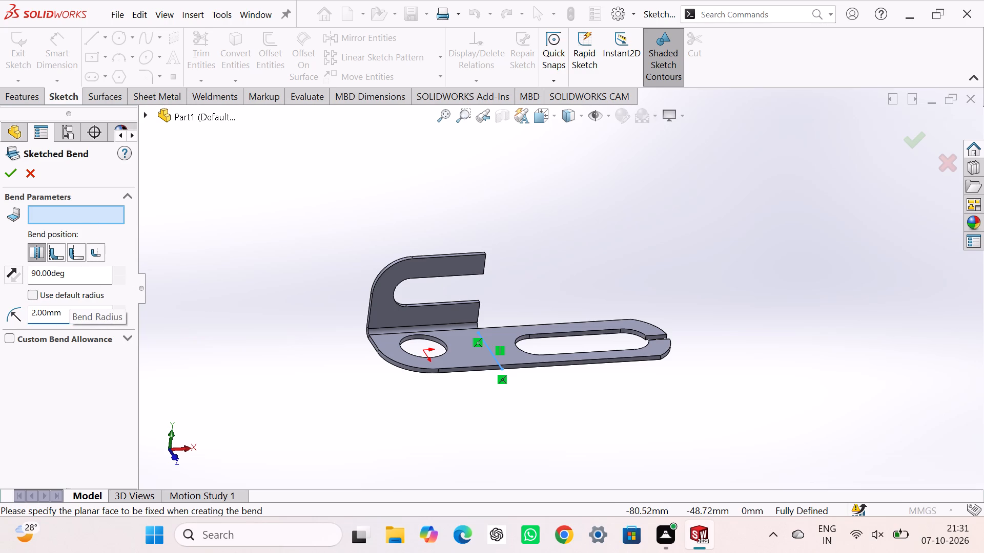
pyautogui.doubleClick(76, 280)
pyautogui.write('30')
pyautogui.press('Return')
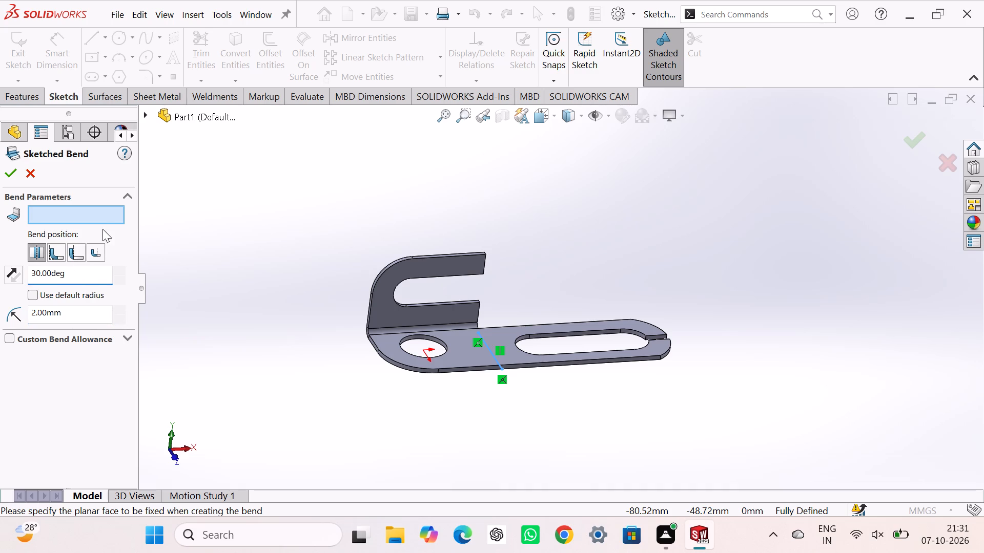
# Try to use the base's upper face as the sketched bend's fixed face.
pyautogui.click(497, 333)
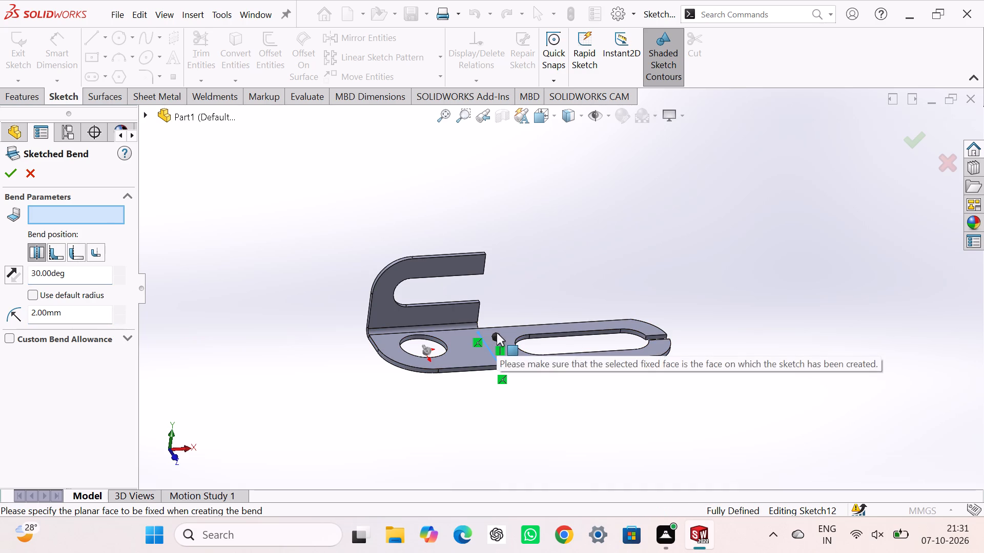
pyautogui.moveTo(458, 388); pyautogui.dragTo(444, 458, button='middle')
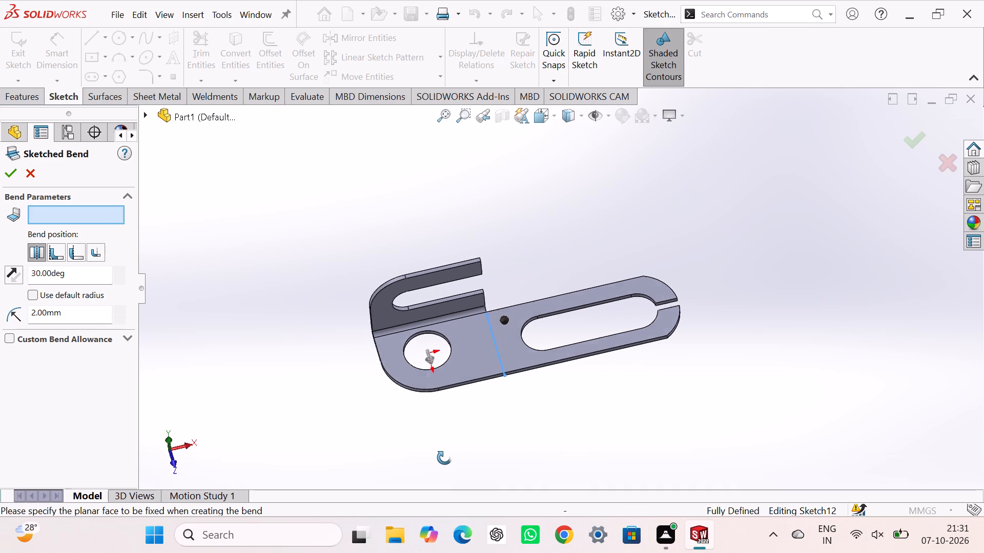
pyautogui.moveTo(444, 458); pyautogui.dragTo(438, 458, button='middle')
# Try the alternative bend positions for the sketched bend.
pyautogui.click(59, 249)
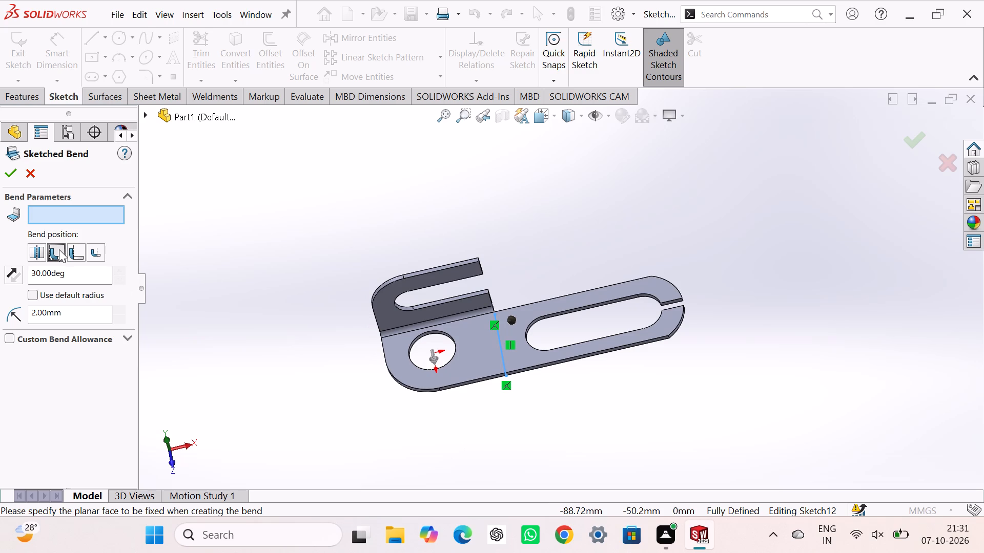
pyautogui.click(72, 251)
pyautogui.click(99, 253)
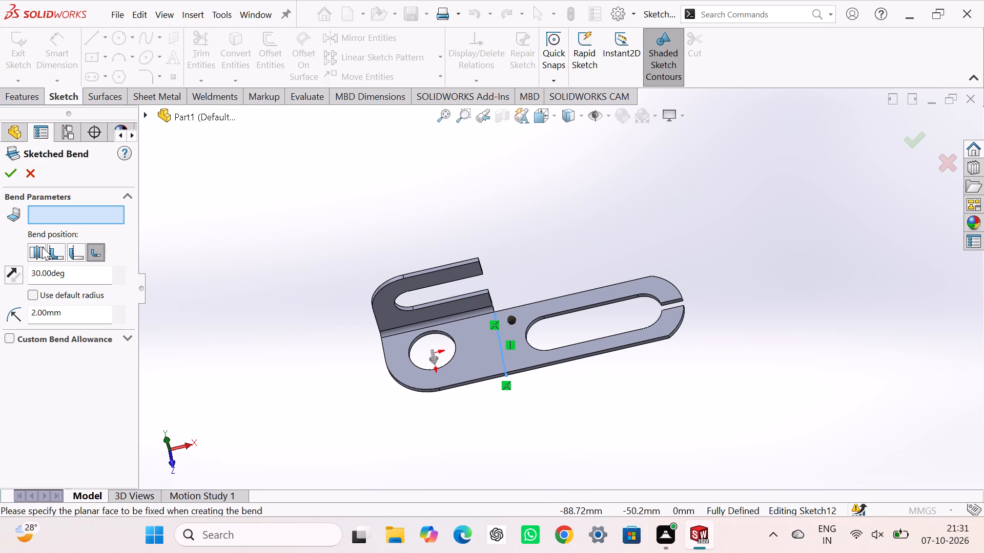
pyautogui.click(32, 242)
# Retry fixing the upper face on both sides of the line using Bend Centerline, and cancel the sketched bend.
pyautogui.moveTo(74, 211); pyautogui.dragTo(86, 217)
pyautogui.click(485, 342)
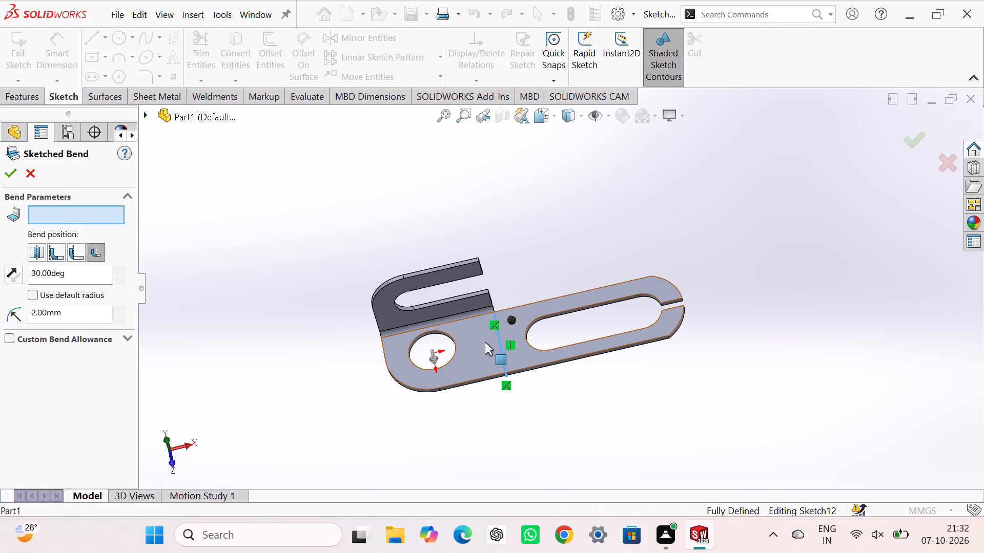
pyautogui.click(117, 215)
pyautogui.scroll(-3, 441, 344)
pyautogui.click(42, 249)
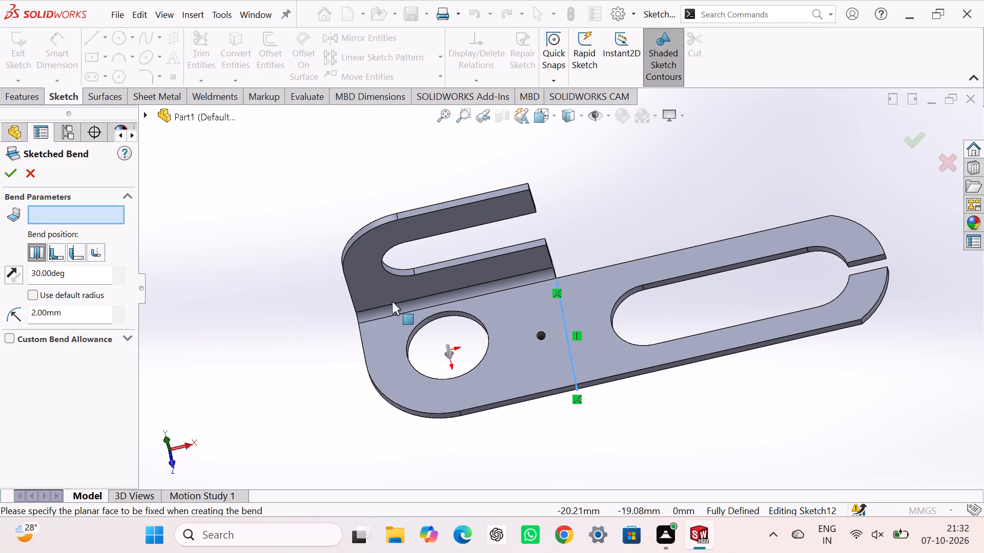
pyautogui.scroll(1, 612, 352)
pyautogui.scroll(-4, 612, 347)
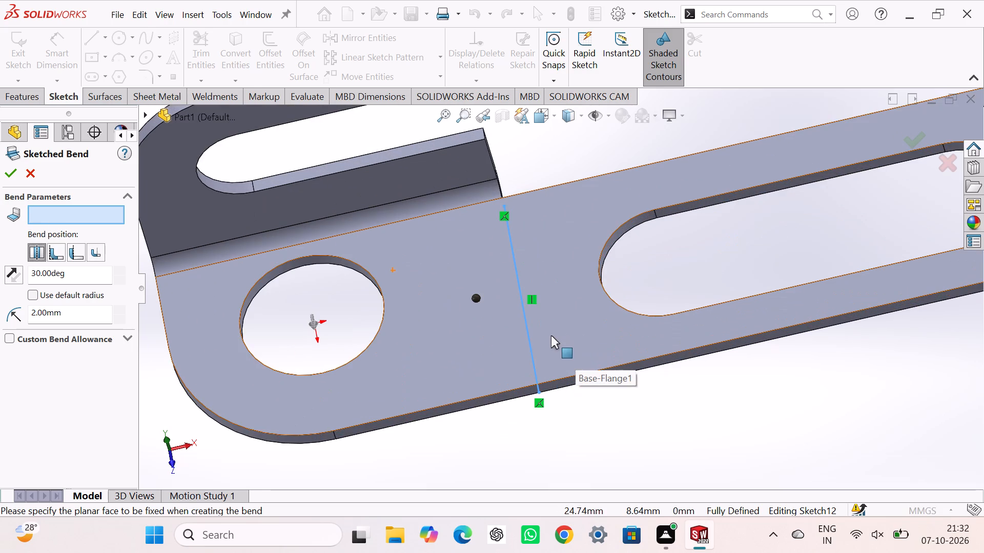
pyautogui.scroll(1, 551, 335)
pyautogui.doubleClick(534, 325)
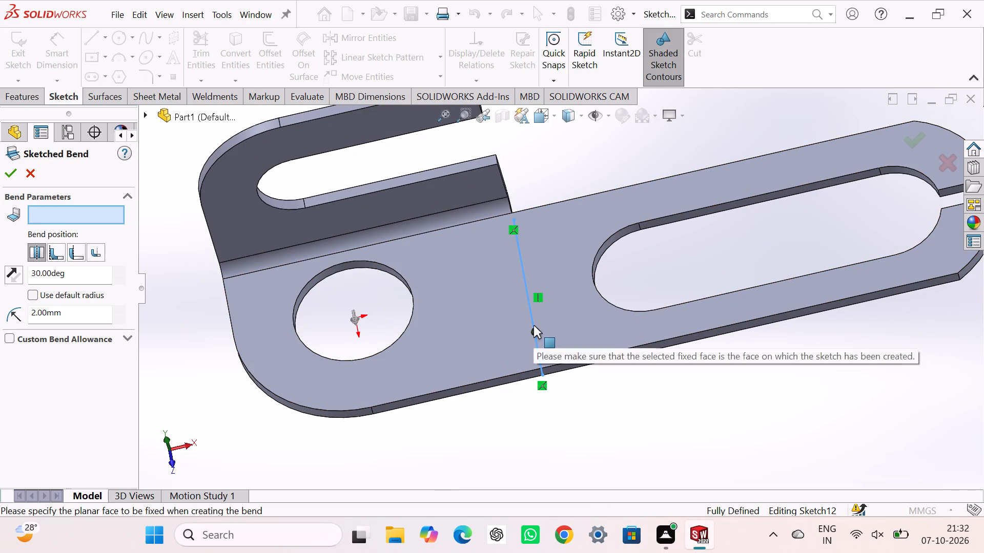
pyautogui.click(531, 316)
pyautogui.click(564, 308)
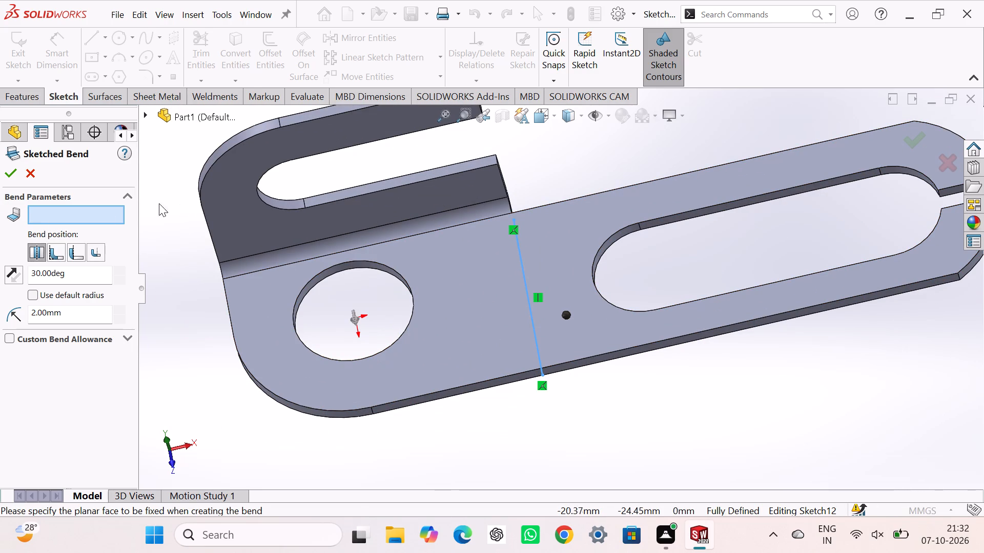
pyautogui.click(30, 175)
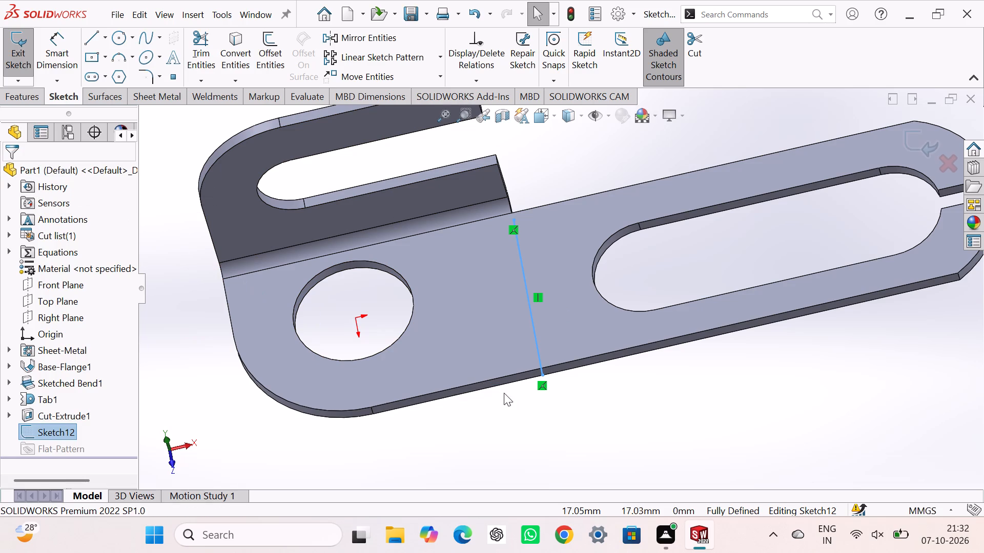
# Exit the bend-line sketch on the base's underside.
pyautogui.click(192, 335)
pyautogui.scroll(3, 294, 351)
pyautogui.moveTo(294, 345); pyautogui.dragTo(291, 285, button='middle')
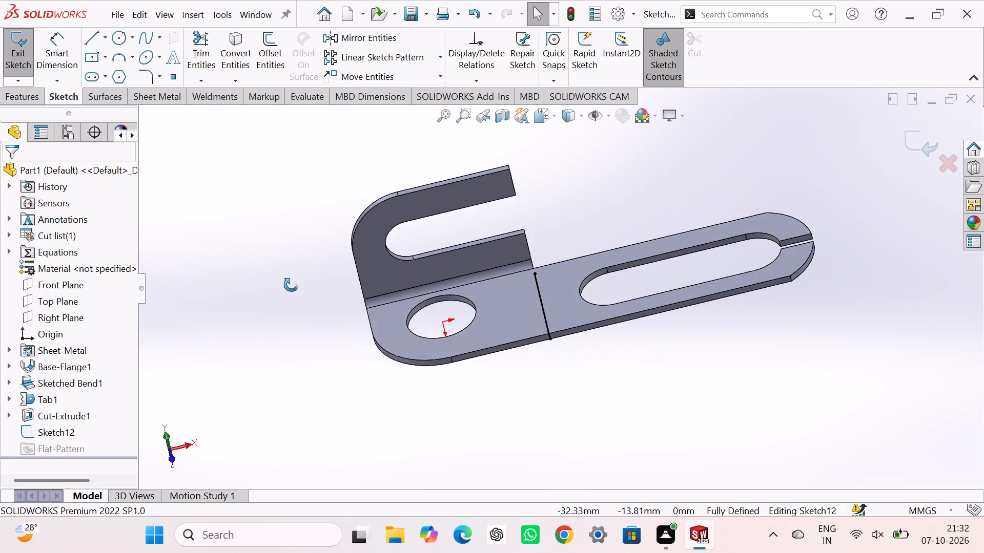
pyautogui.moveTo(291, 285); pyautogui.dragTo(261, 129, button='middle')
pyautogui.moveTo(291, 320); pyautogui.dragTo(272, 206, button='middle')
pyautogui.scroll(-2, 392, 318)
pyautogui.scroll(3, 352, 290)
pyautogui.moveTo(321, 285); pyautogui.dragTo(310, 278)
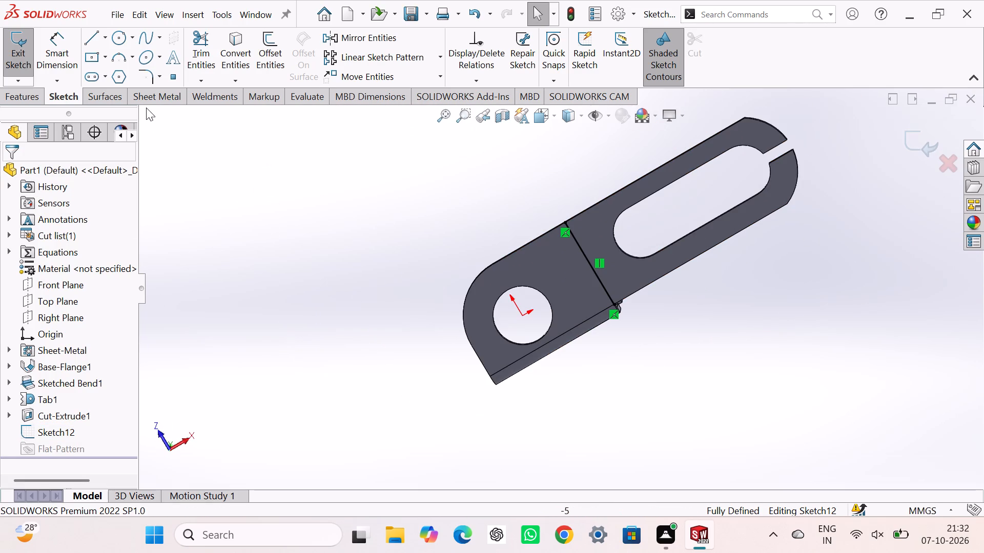
pyautogui.click(918, 142)
pyautogui.moveTo(394, 262); pyautogui.dragTo(390, 257)
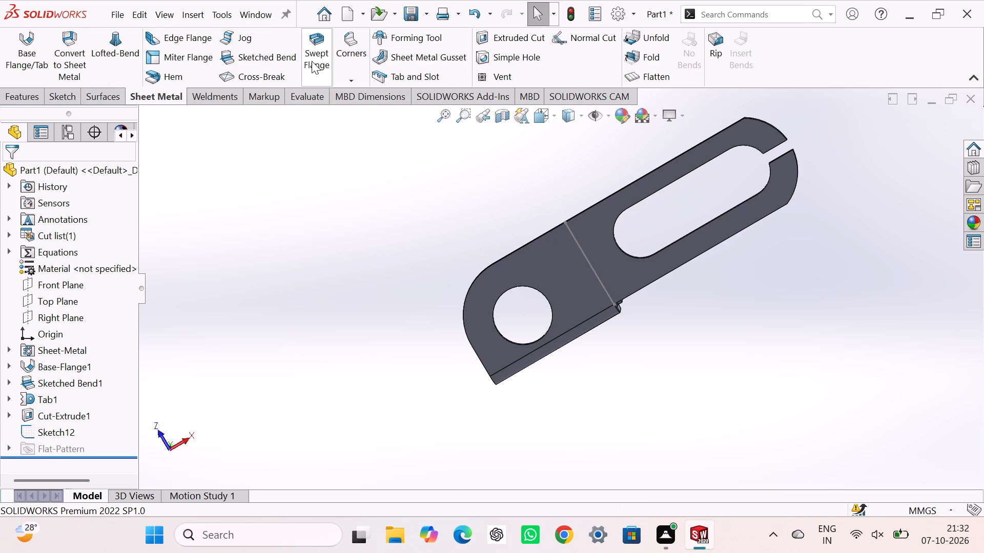
# Set up a sketched bend from the underside line, fixing the round-hole side, with a 2 mm radius and 30° angle.
pyautogui.click(282, 58)
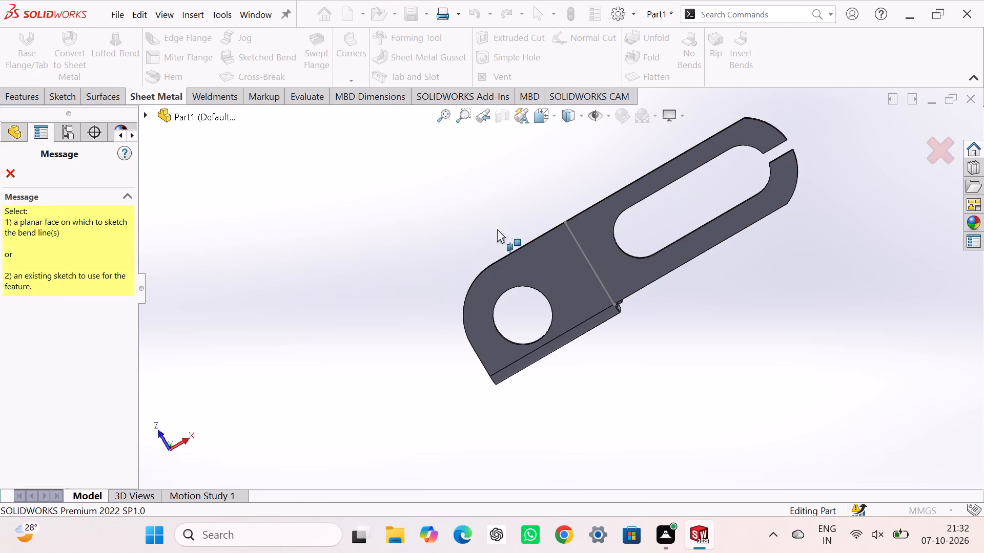
pyautogui.click(580, 250)
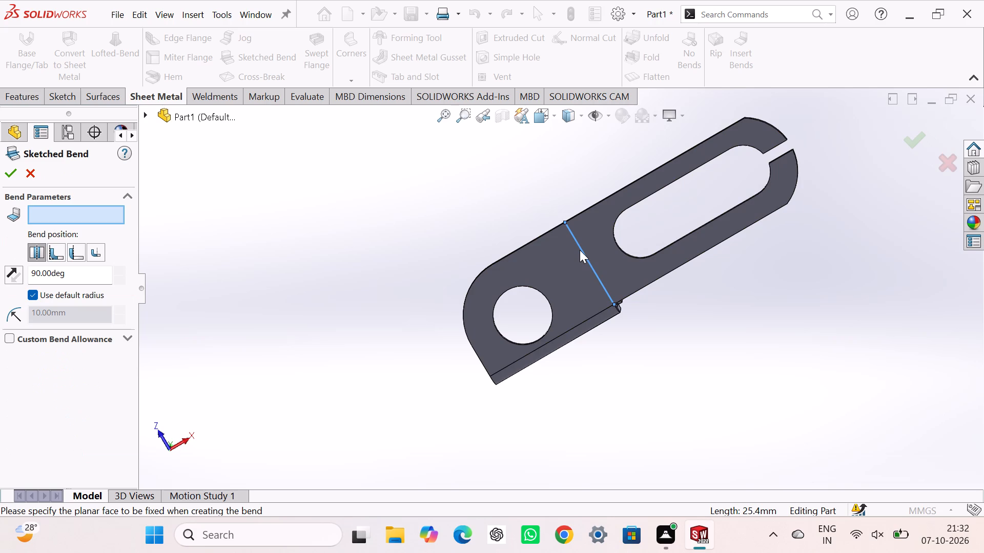
pyautogui.click(567, 283)
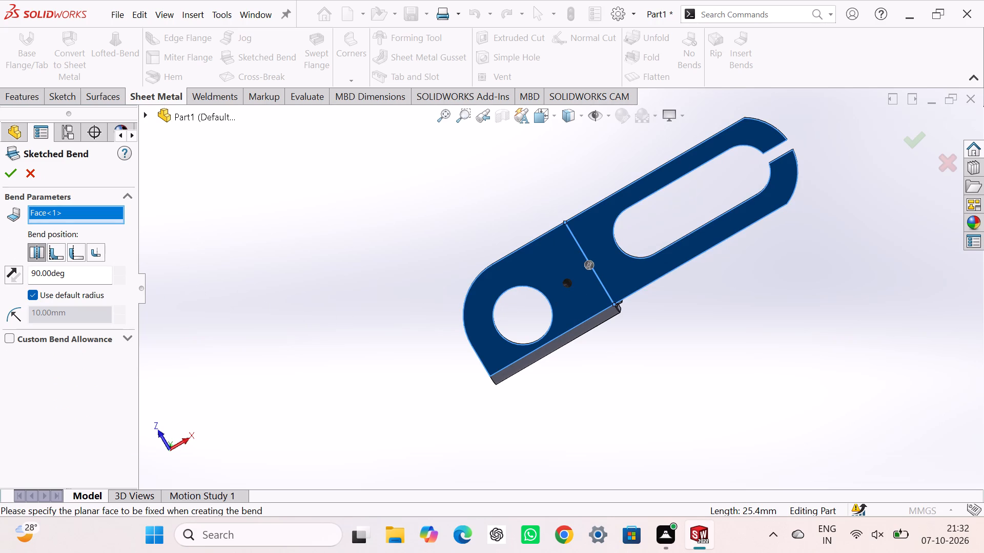
pyautogui.click(35, 292)
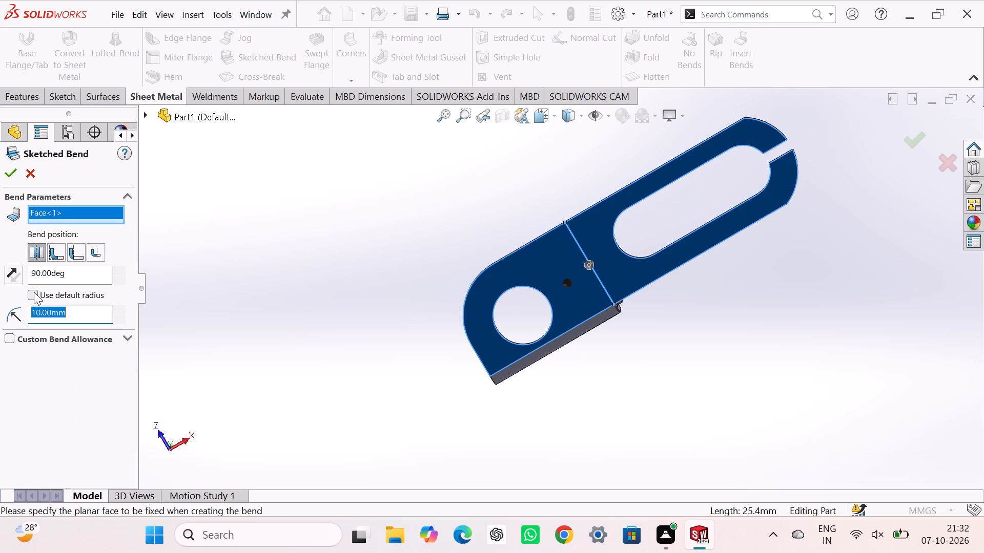
pyautogui.press('2')
pyautogui.press('Return')
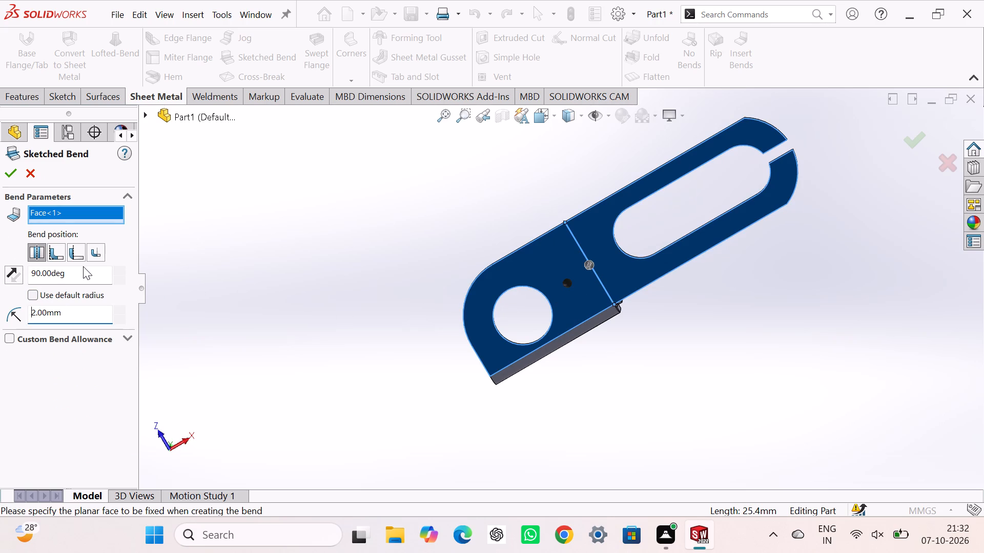
pyautogui.doubleClick(77, 271)
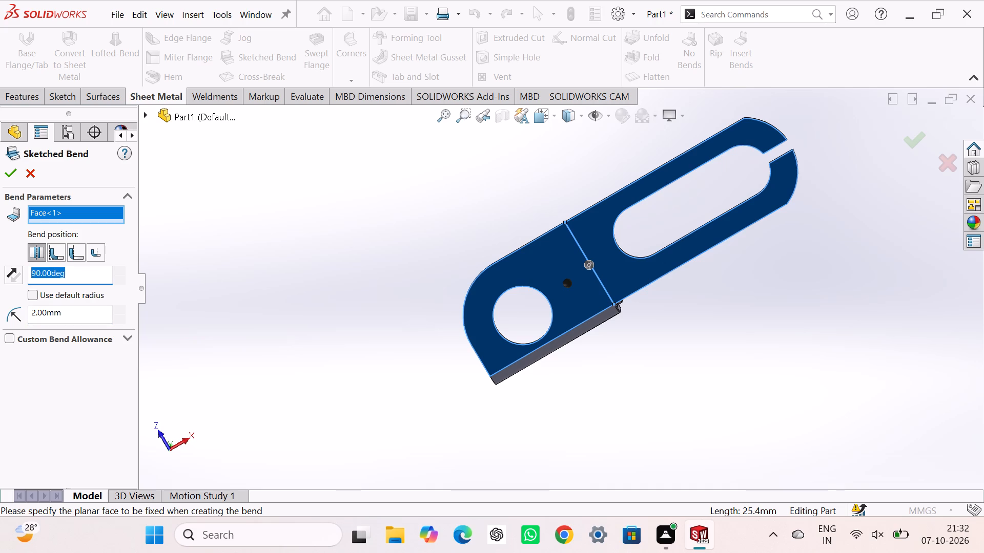
pyautogui.write('30')
pyautogui.press('Return')
pyautogui.click(243, 283)
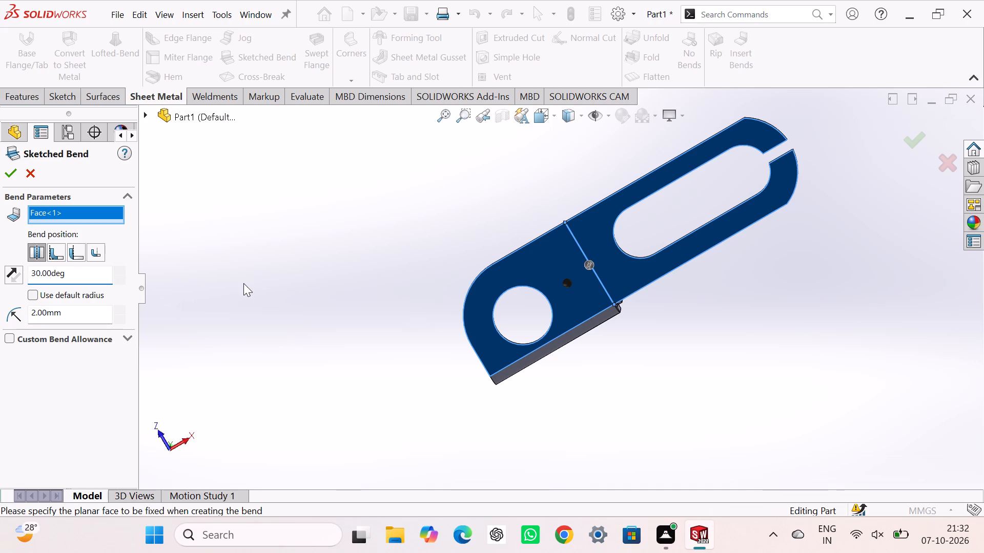
# Set the bend position to Bend Outside and create the sketched bend of the slotted arm.
pyautogui.moveTo(342, 267); pyautogui.dragTo(488, 348, button='middle')
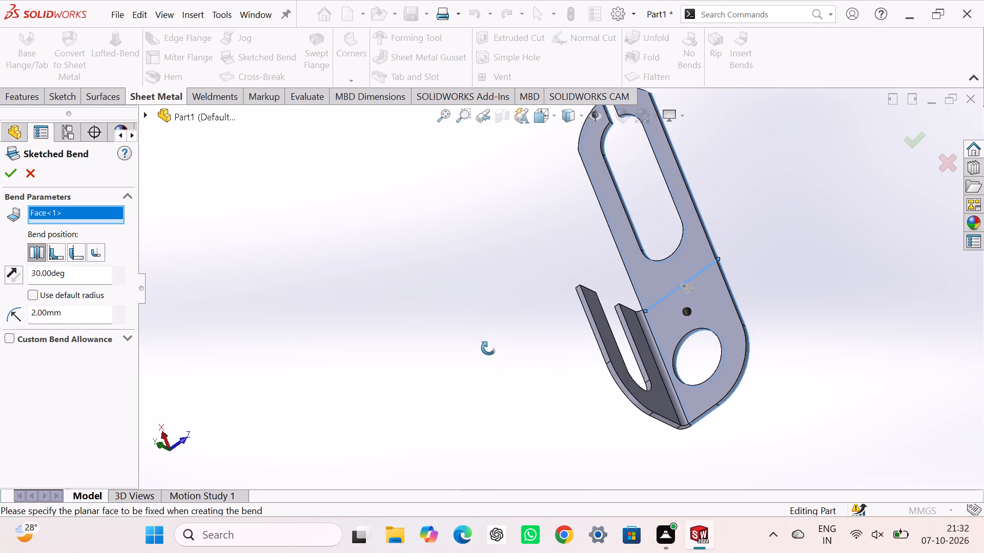
pyautogui.moveTo(488, 348); pyautogui.dragTo(459, 334, button='middle')
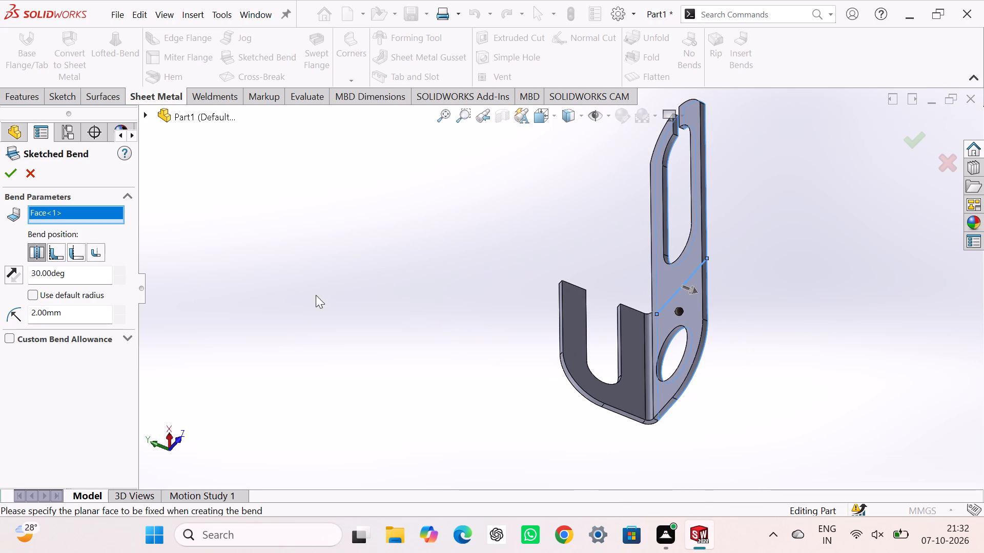
pyautogui.click(53, 252)
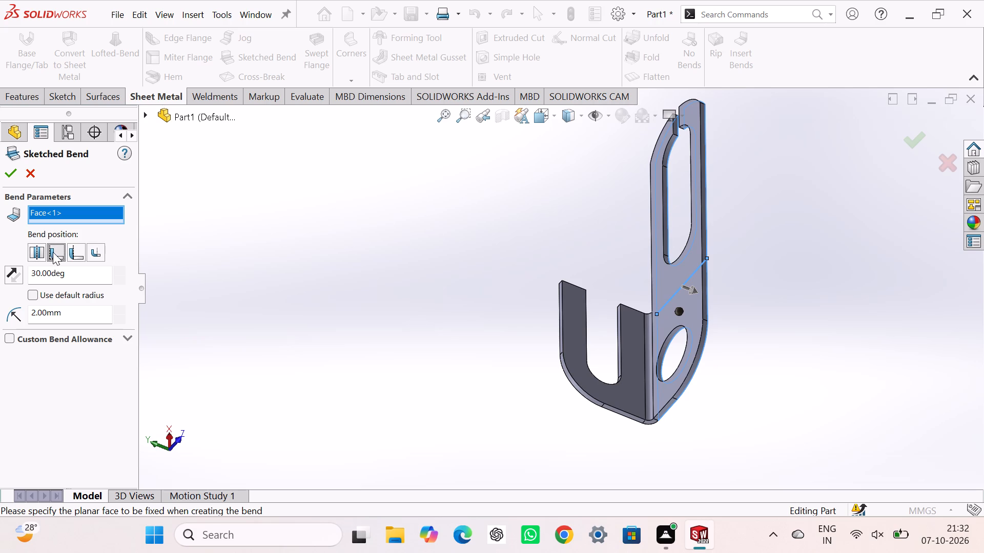
pyautogui.scroll(1, 142, 253)
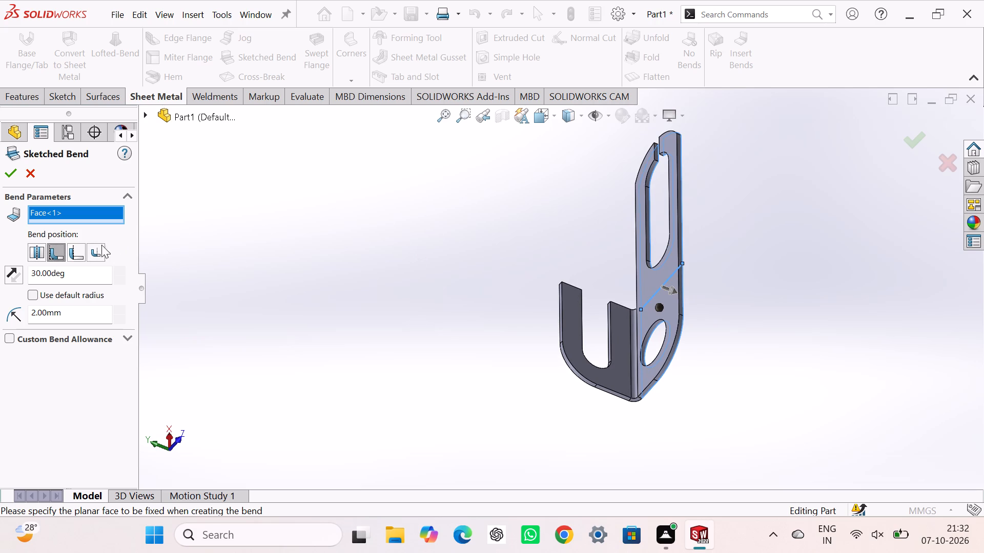
pyautogui.click(76, 249)
pyautogui.click(94, 247)
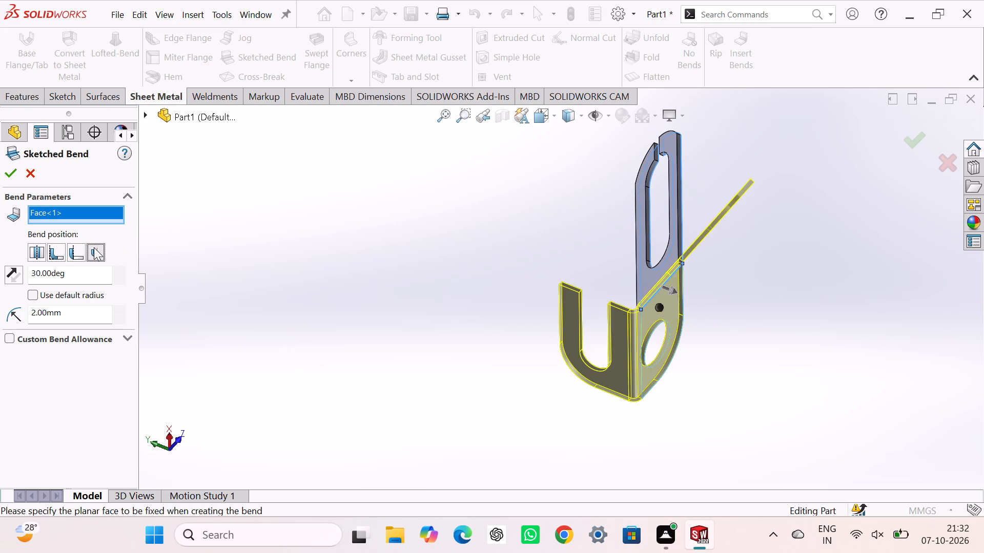
pyautogui.moveTo(186, 245); pyautogui.dragTo(335, 232, button='middle')
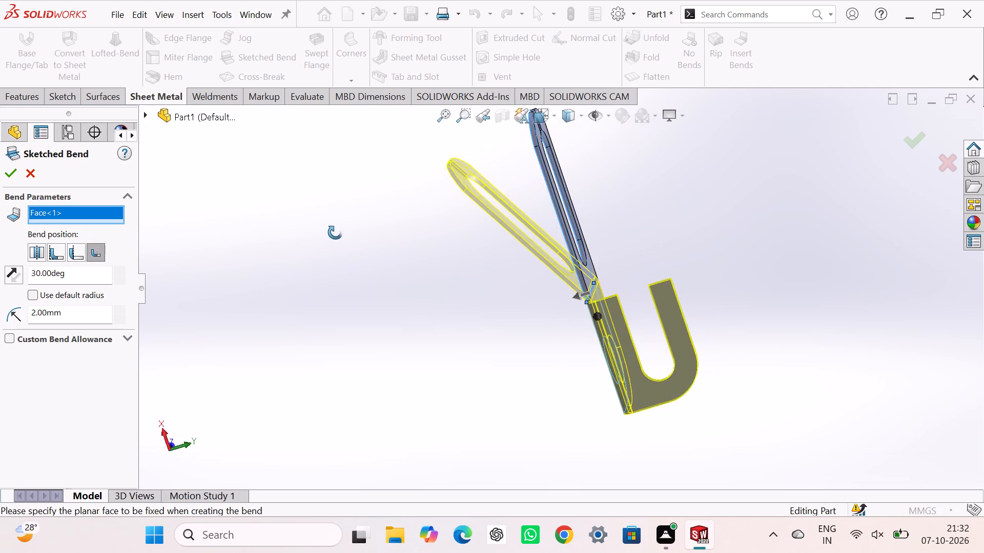
pyautogui.moveTo(335, 232); pyautogui.dragTo(537, 246, button='middle')
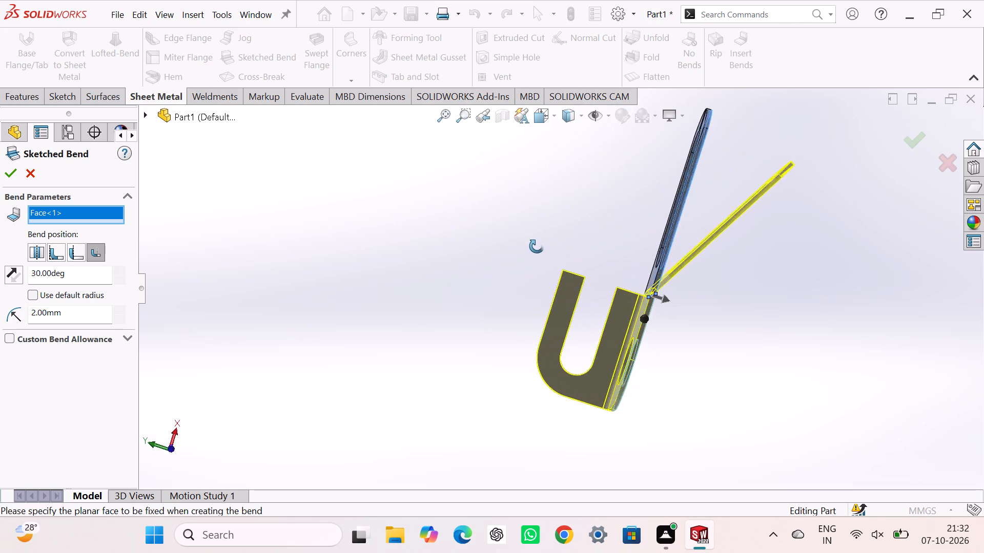
pyautogui.moveTo(537, 246); pyautogui.dragTo(515, 225, button='middle')
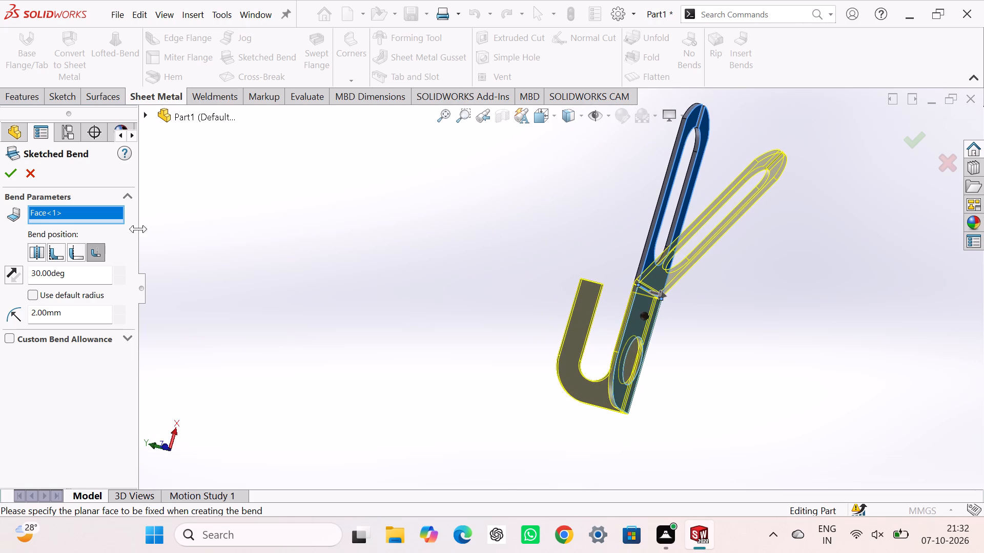
pyautogui.click(13, 178)
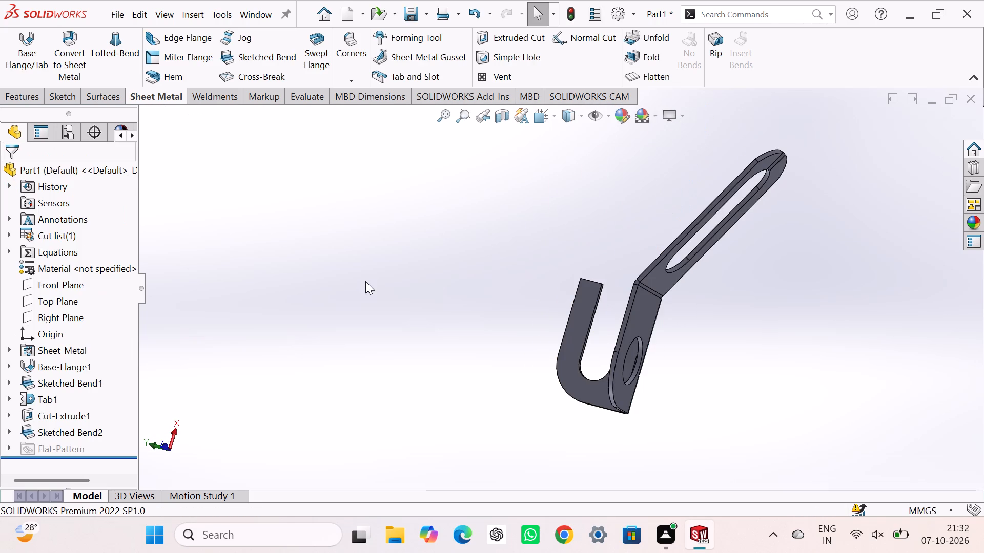
# Examine the bent bracket from the isometric view and from several other angles.
pyautogui.click(365, 281)
pyautogui.moveTo(406, 281); pyautogui.dragTo(446, 284, button='middle')
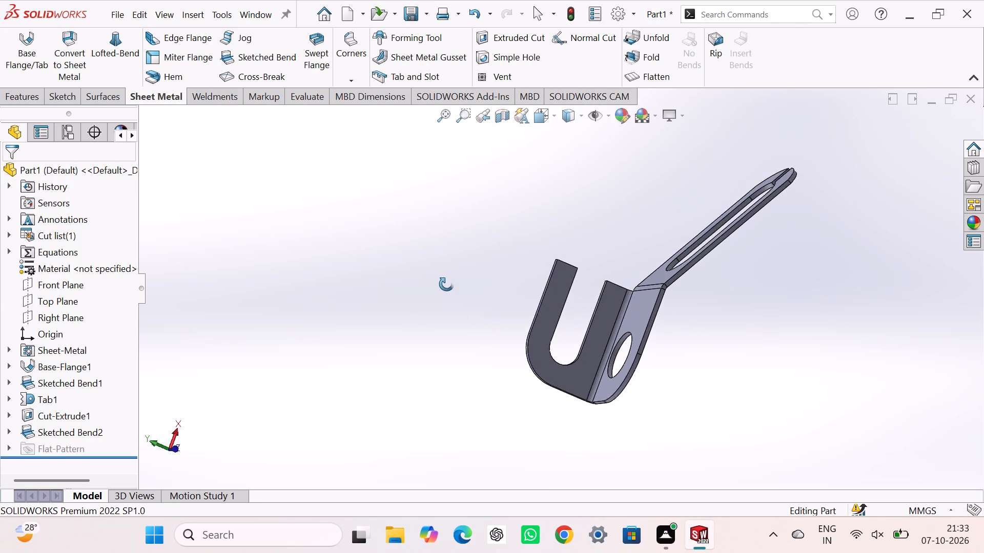
pyautogui.moveTo(446, 284); pyautogui.dragTo(816, 391, button='middle')
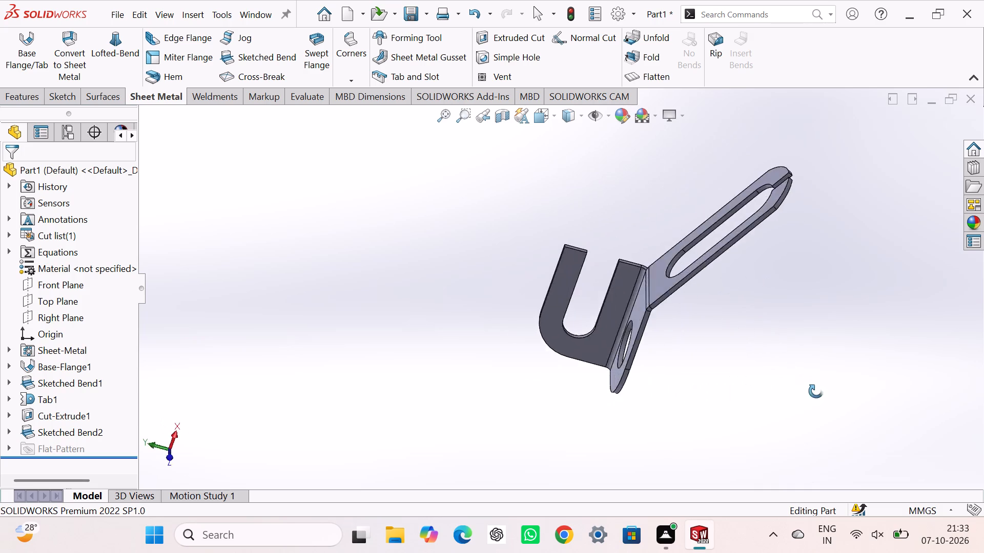
pyautogui.moveTo(816, 391); pyautogui.dragTo(837, 334, button='middle')
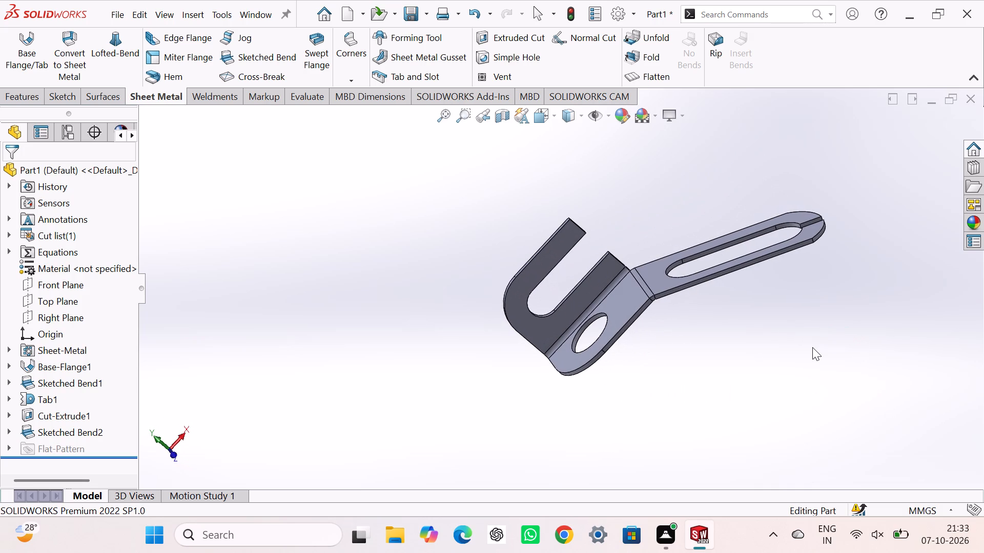
pyautogui.hotkey('ctrl', '7')
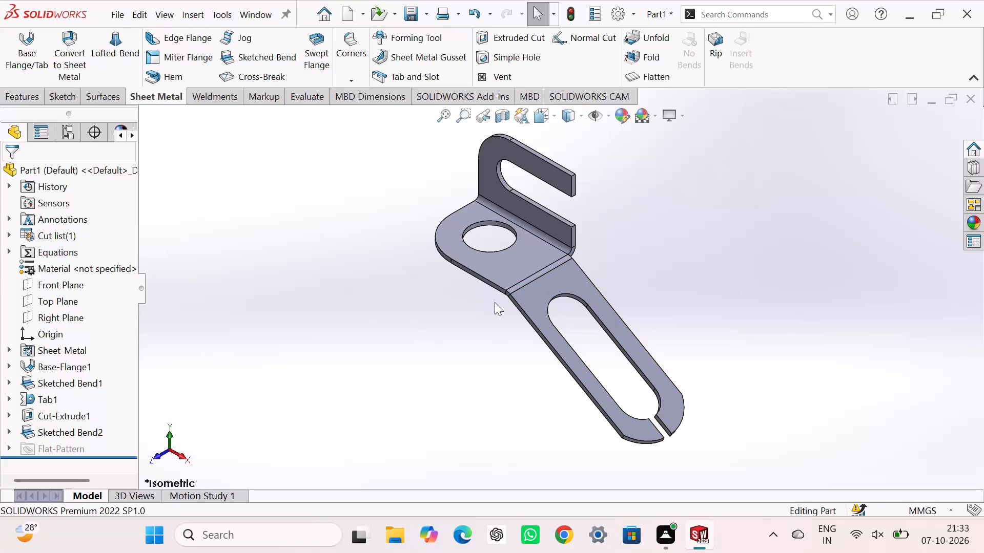
pyautogui.moveTo(492, 328); pyautogui.dragTo(550, 138, button='middle')
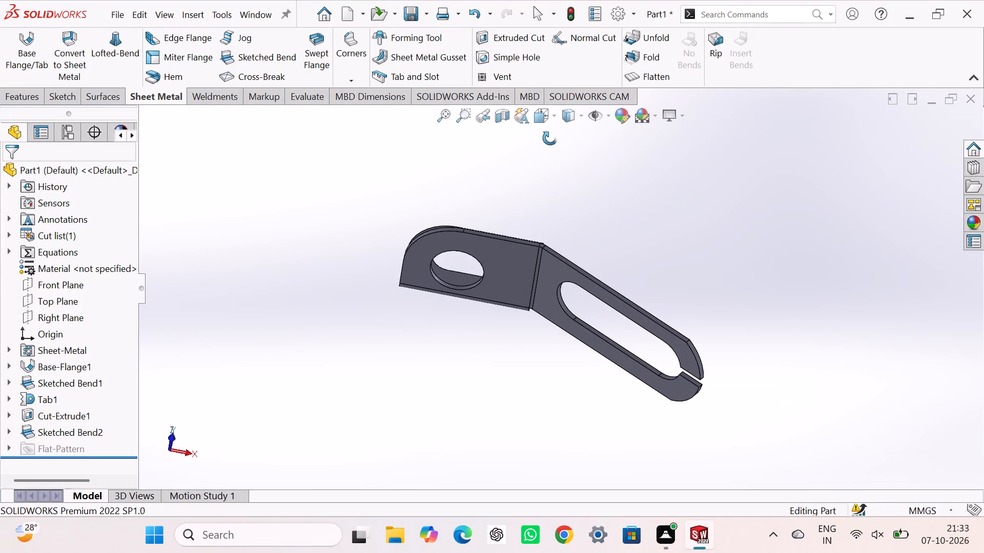
pyautogui.moveTo(550, 138); pyautogui.dragTo(550, 138, button='middle')
pyautogui.moveTo(763, 321); pyautogui.dragTo(758, 402, button='middle')
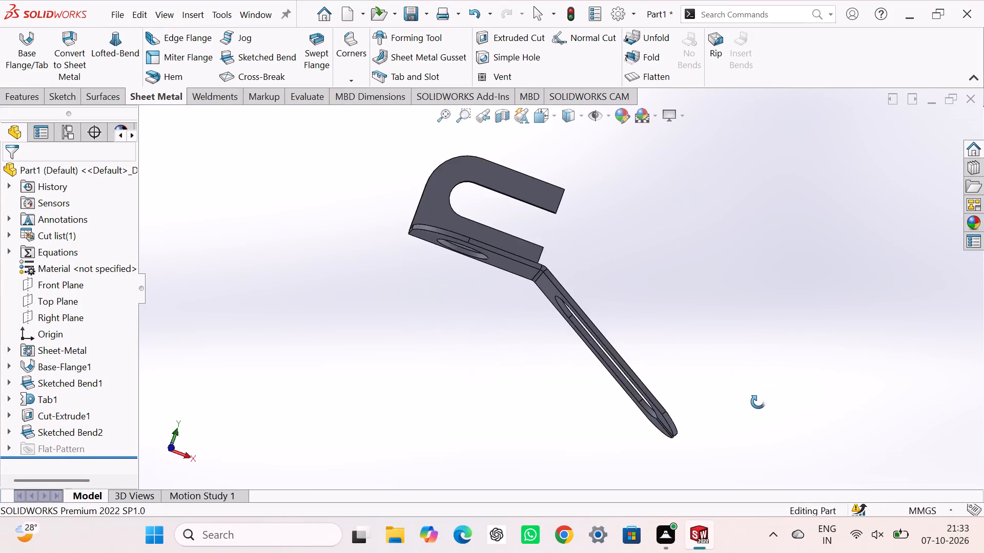
pyautogui.moveTo(758, 402); pyautogui.dragTo(789, 269, button='middle')
pyautogui.moveTo(295, 380); pyautogui.dragTo(461, 474, button='middle')
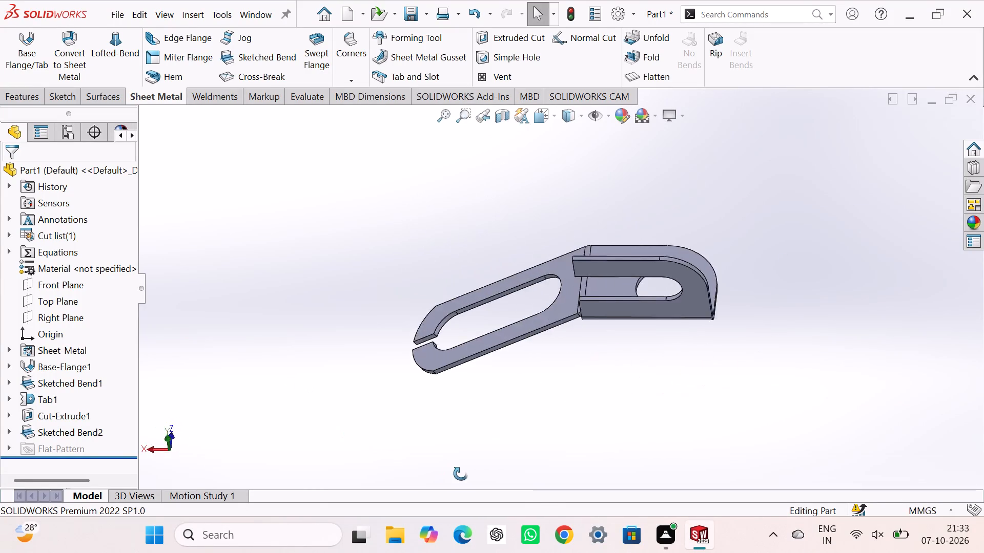
pyautogui.moveTo(461, 474); pyautogui.dragTo(551, 524, button='middle')
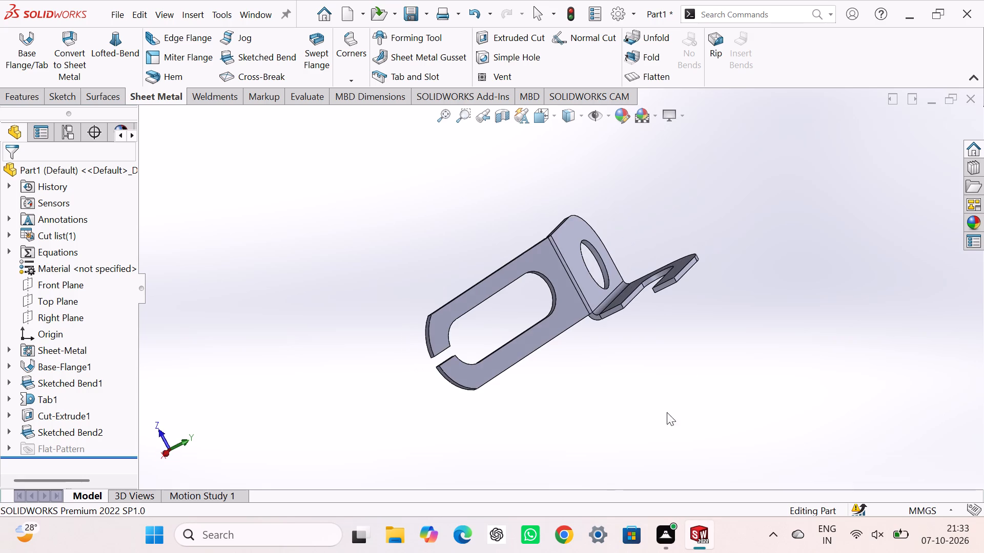
pyautogui.moveTo(696, 353); pyautogui.dragTo(742, 398, button='middle')
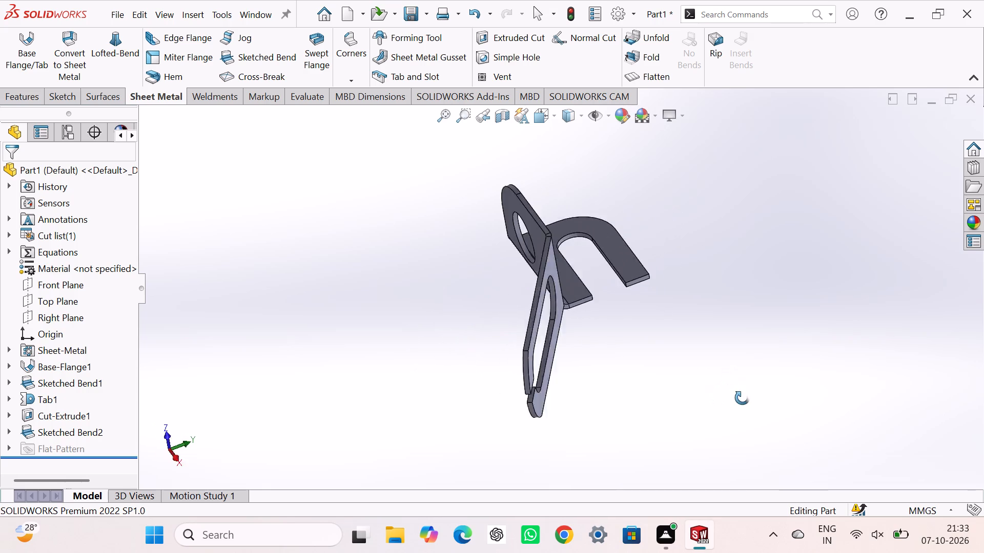
pyautogui.moveTo(742, 398); pyautogui.dragTo(739, 347, button='middle')
pyautogui.moveTo(669, 410); pyautogui.dragTo(681, 408, button='middle')
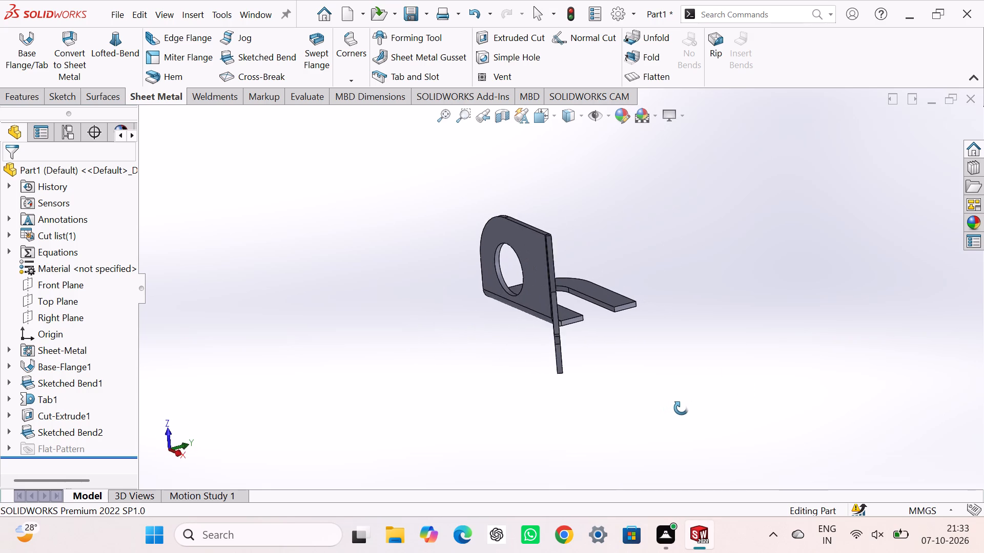
pyautogui.moveTo(681, 408); pyautogui.dragTo(693, 399, button='middle')
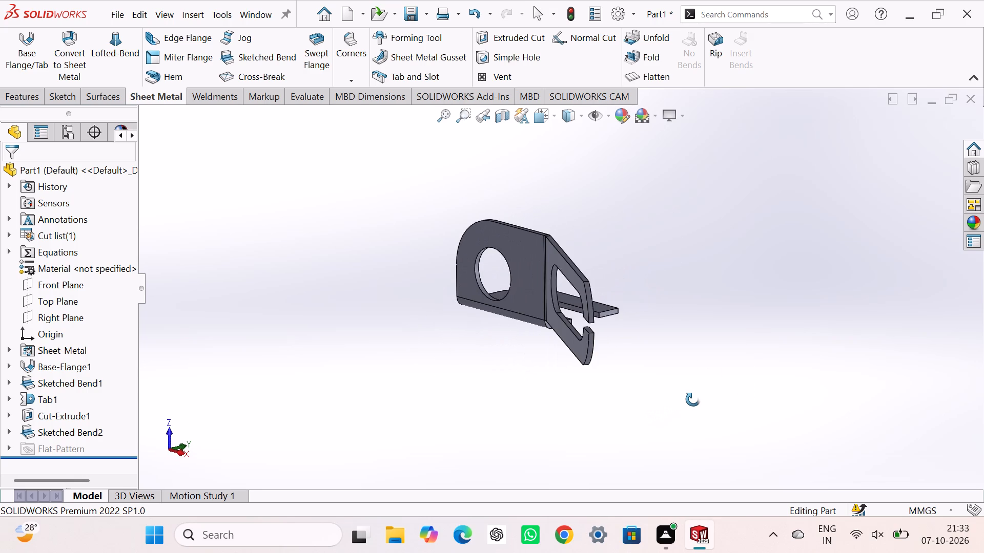
pyautogui.moveTo(693, 399); pyautogui.dragTo(684, 404, button='middle')
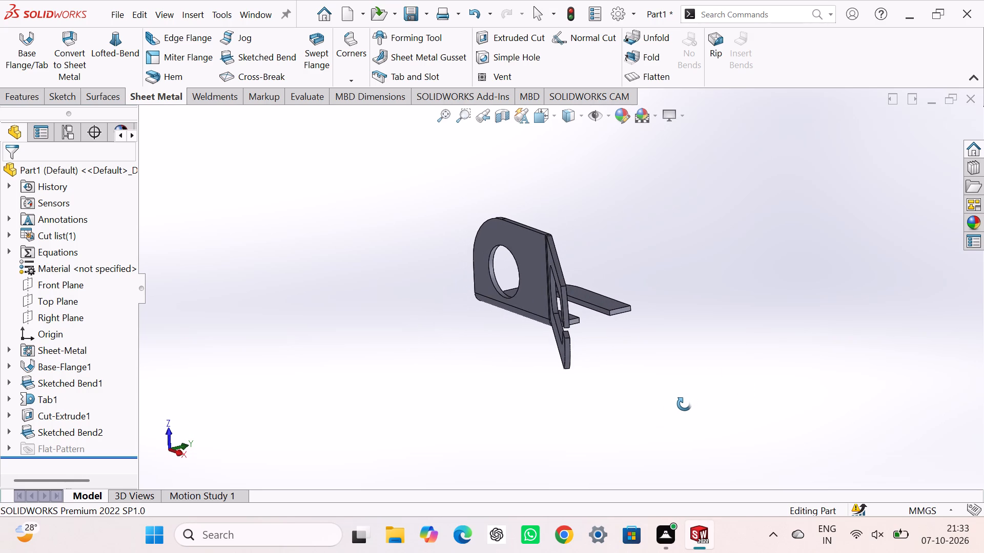
pyautogui.moveTo(684, 404); pyautogui.dragTo(664, 411, button='middle')
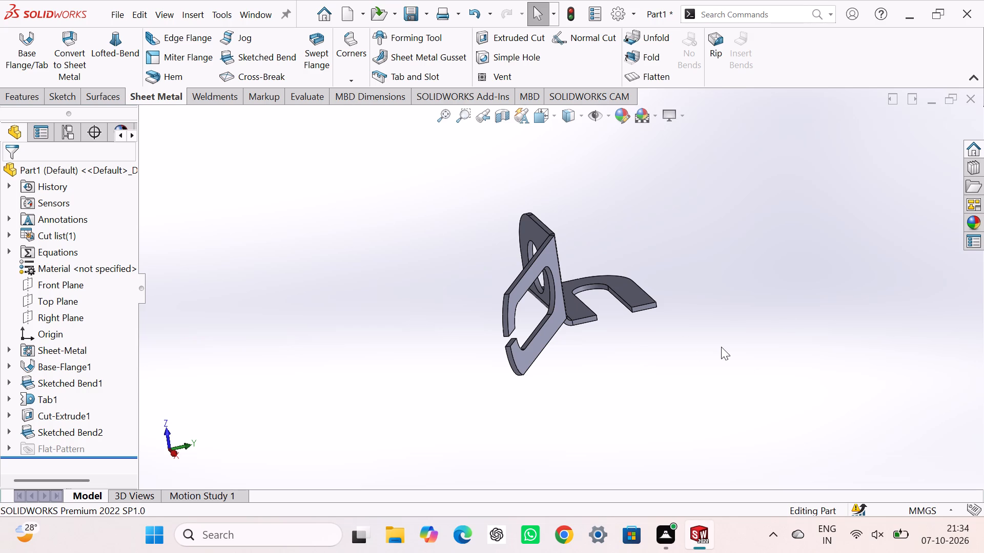
pyautogui.moveTo(721, 347); pyautogui.dragTo(676, 402, button='middle')
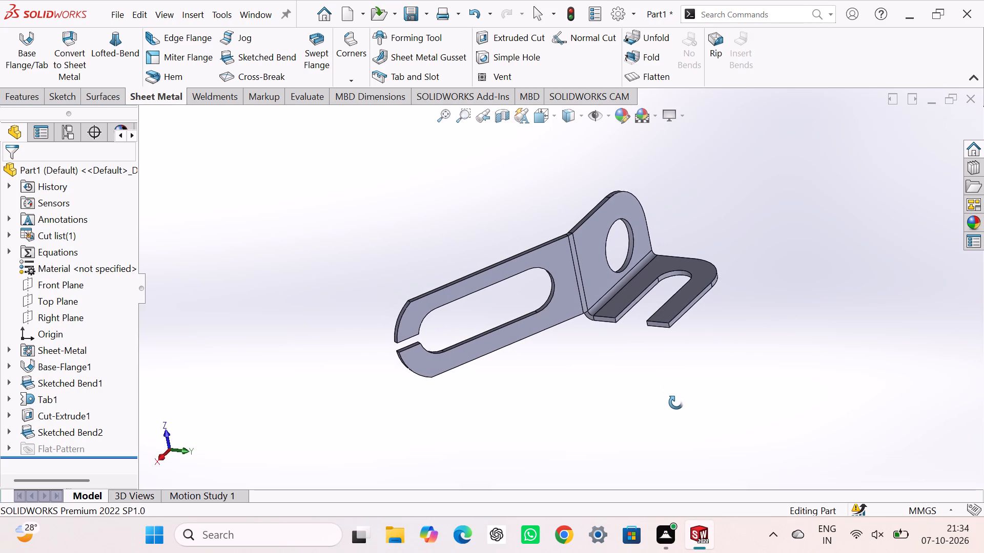
pyautogui.moveTo(676, 402); pyautogui.dragTo(684, 424, button='middle')
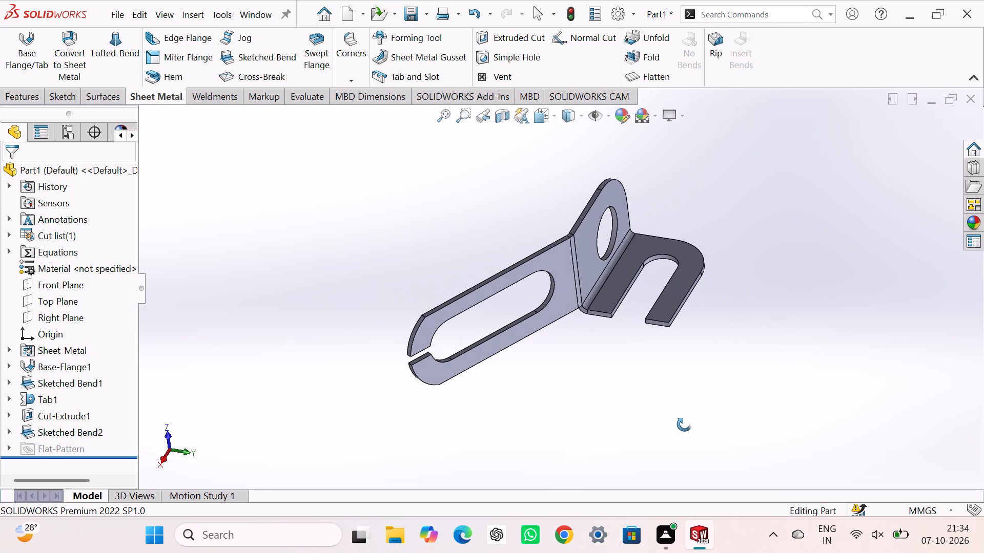
pyautogui.moveTo(684, 424); pyautogui.dragTo(682, 425, button='middle')
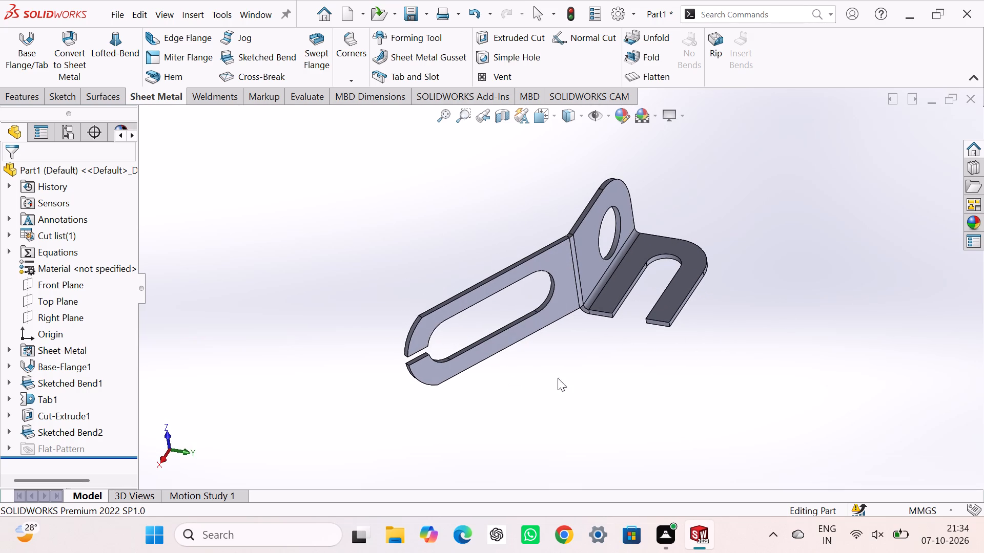
pyautogui.click(609, 378)
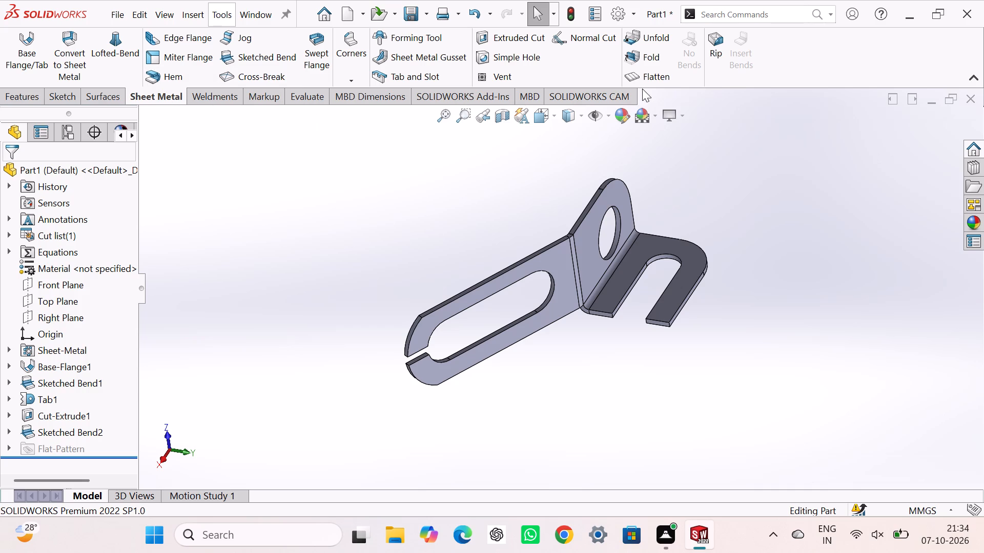
# Apply a light green appearance with RGB 128, 255, 128 to the whole part.
pyautogui.click(625, 117)
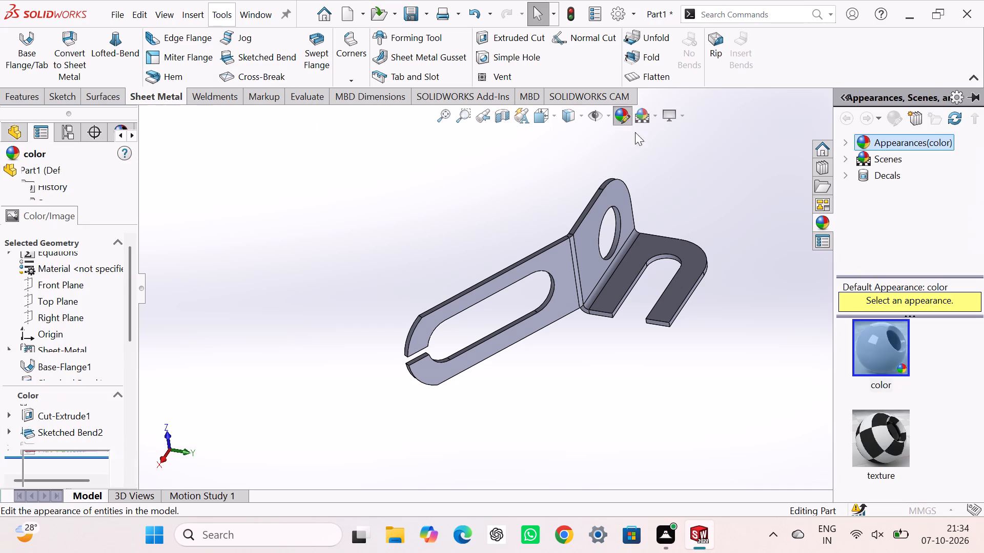
pyautogui.click(60, 465)
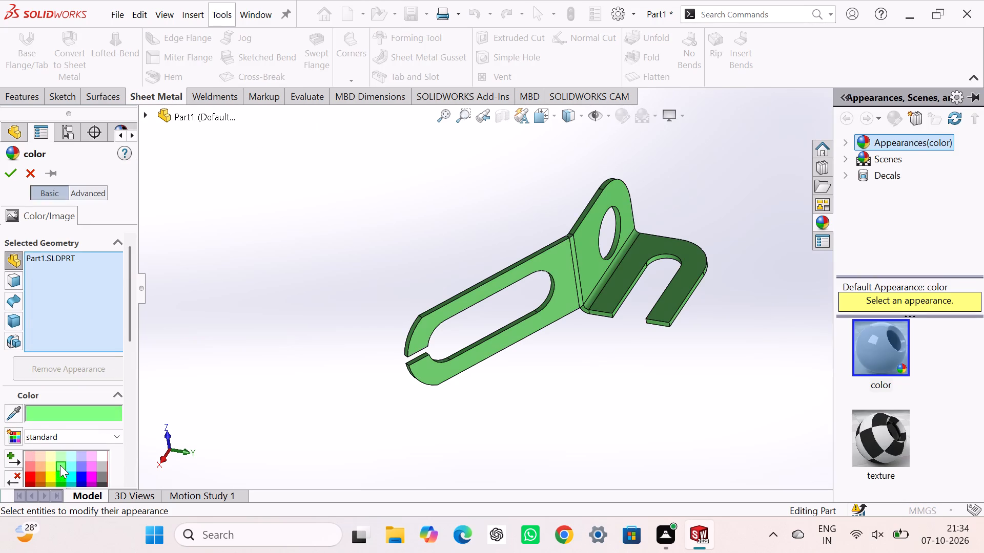
pyautogui.scroll(-3, 60, 465)
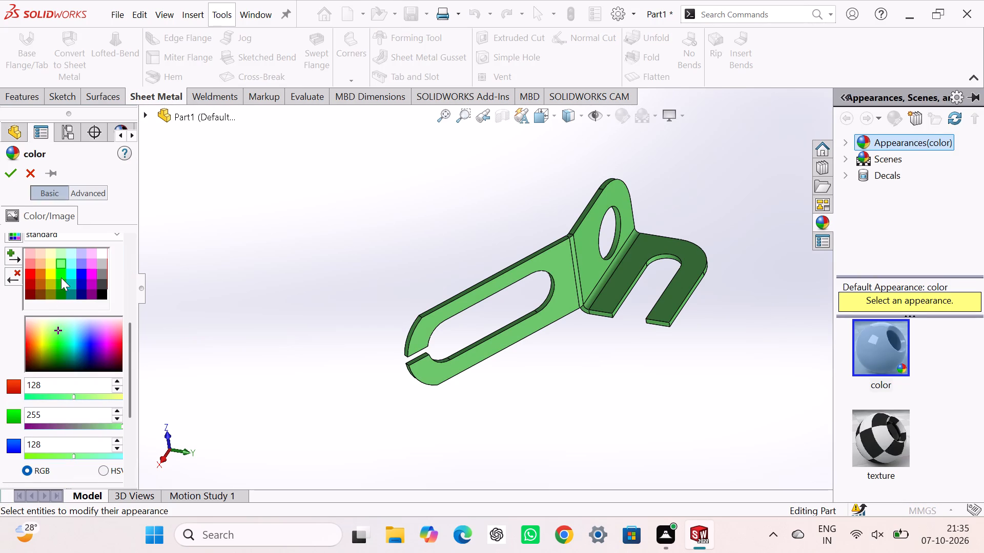
pyautogui.click(60, 297)
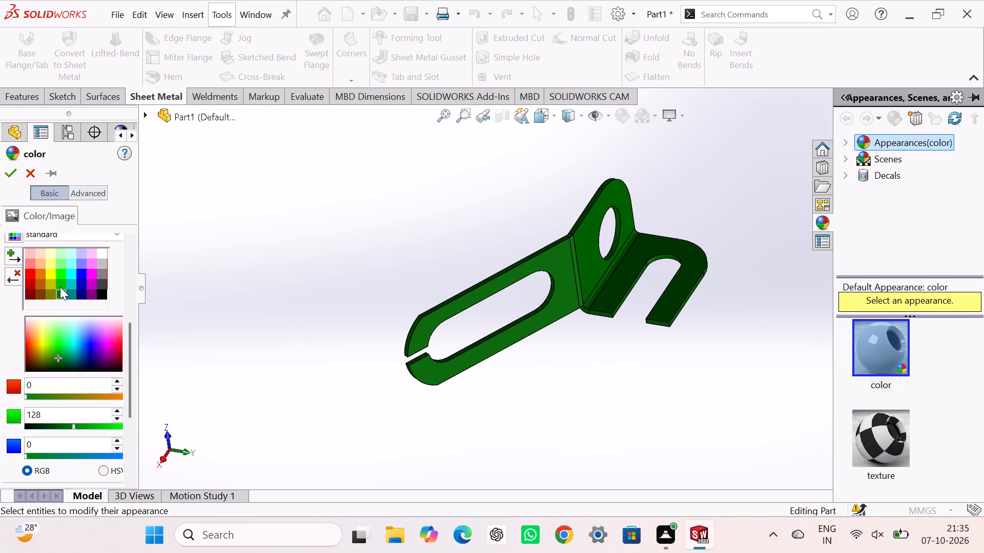
pyautogui.click(60, 284)
pyautogui.click(60, 278)
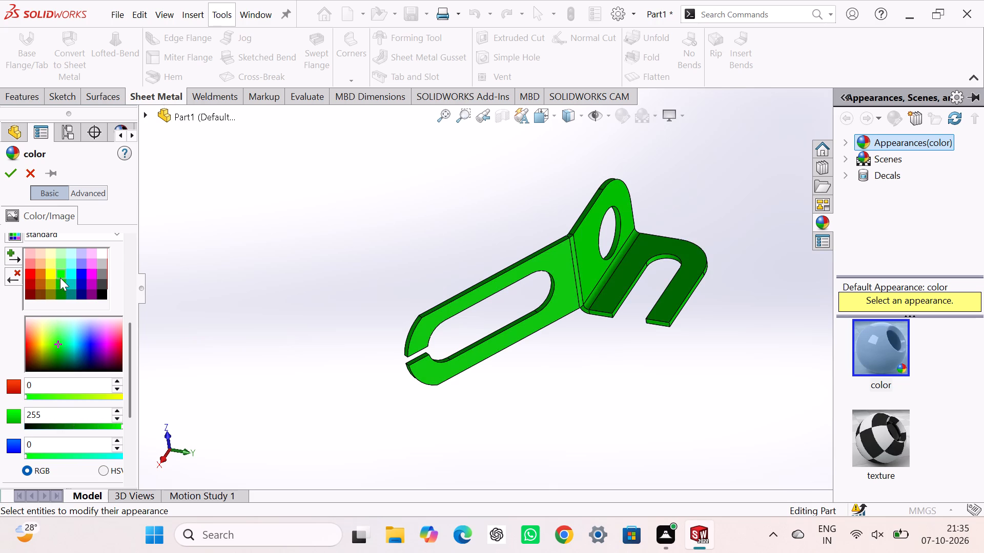
pyautogui.click(60, 264)
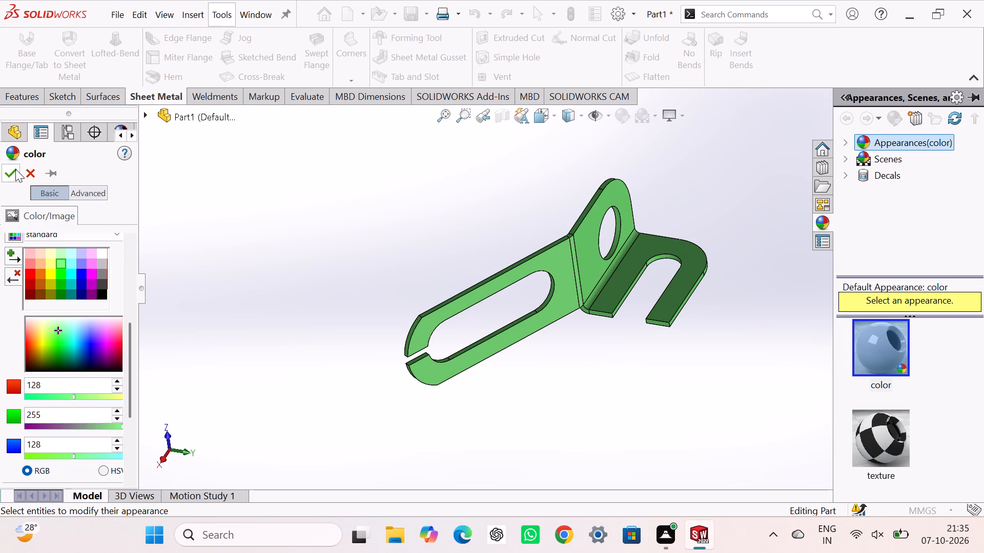
pyautogui.click(14, 167)
pyautogui.click(217, 186)
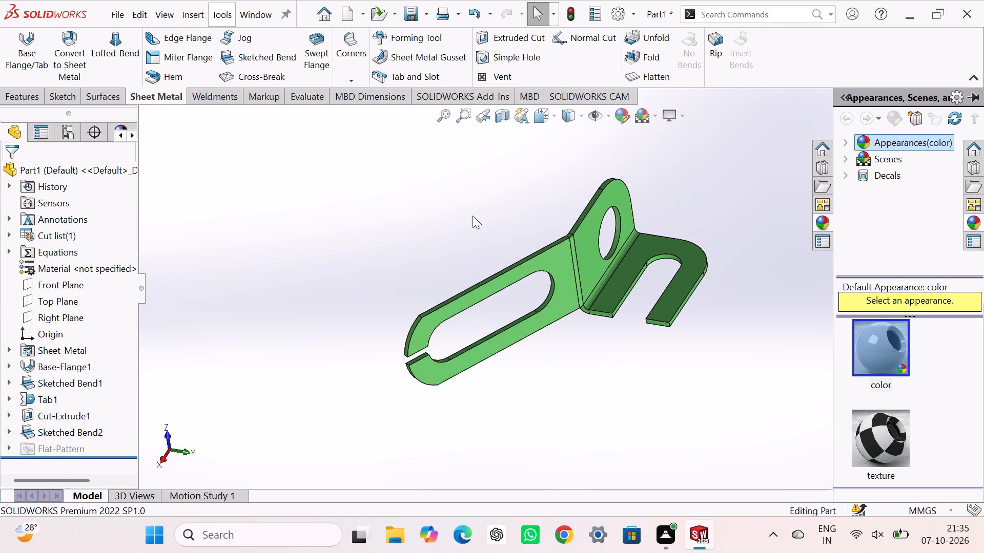
# Save the part in the Solidworks folder under the name "mounting clamp".
pyautogui.hotkey('ctrl', 's')
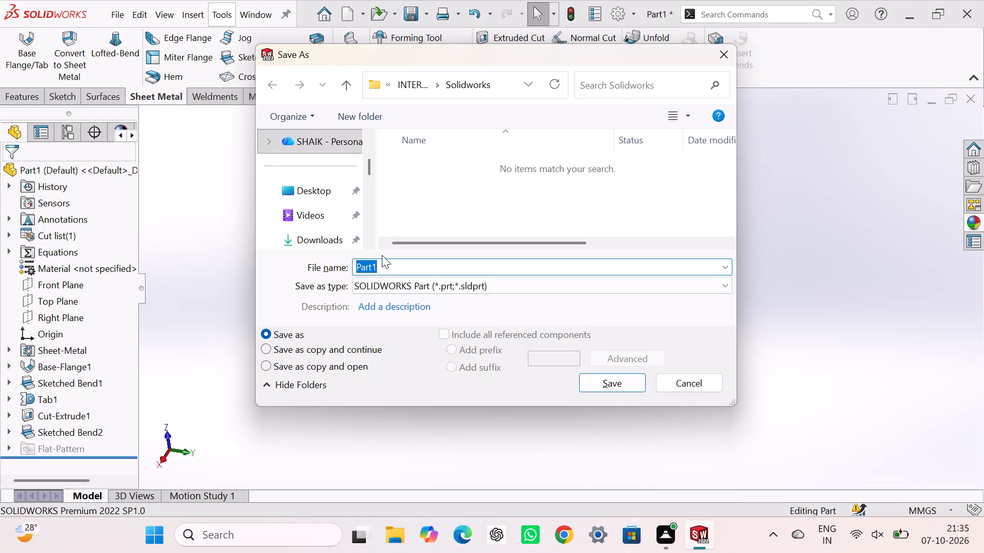
pyautogui.write('mounting clamp')
pyautogui.press('Return')
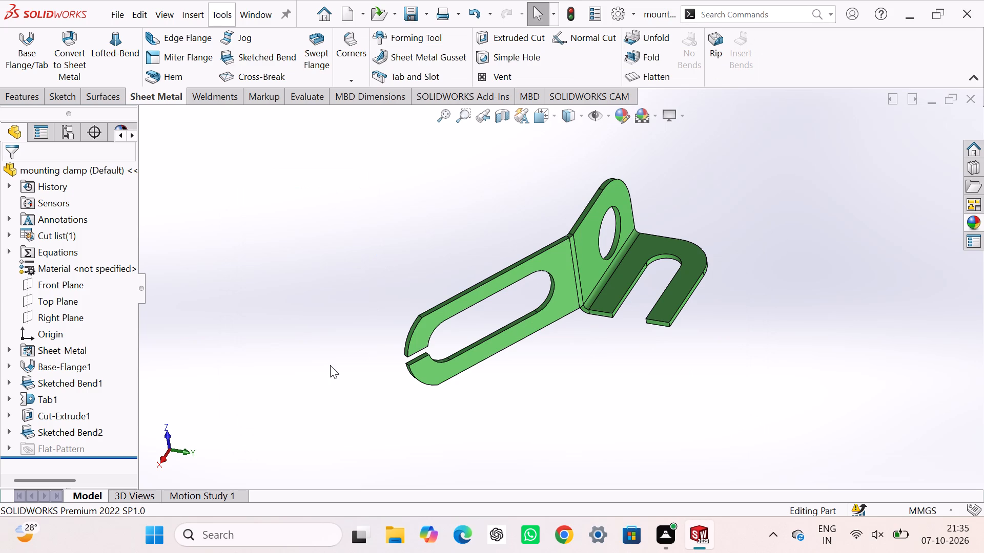
# Examine the finished green clamp from several angles, including the split end of the slotted arm and the bends up close.
pyautogui.moveTo(515, 351); pyautogui.dragTo(459, 274, button='middle')
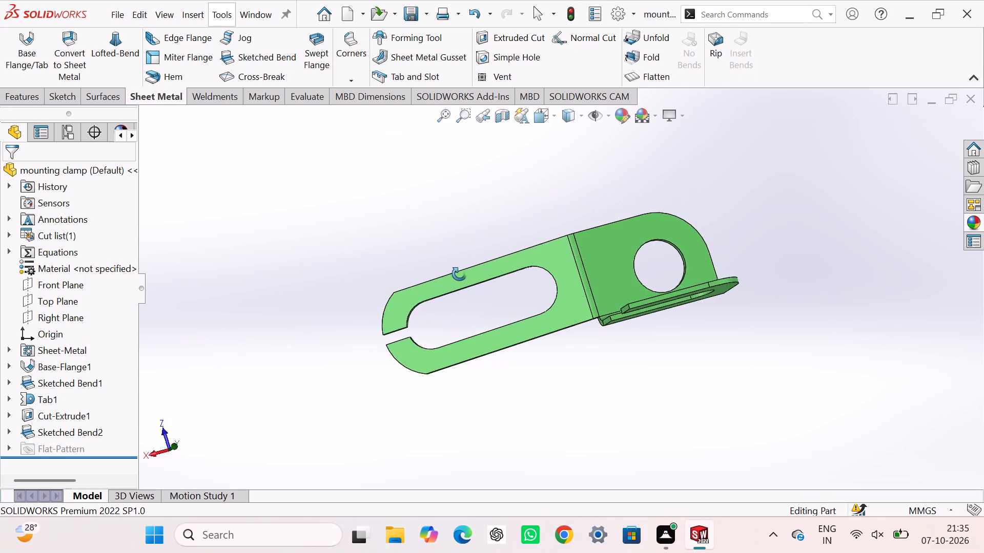
pyautogui.moveTo(459, 274); pyautogui.dragTo(488, 324, button='middle')
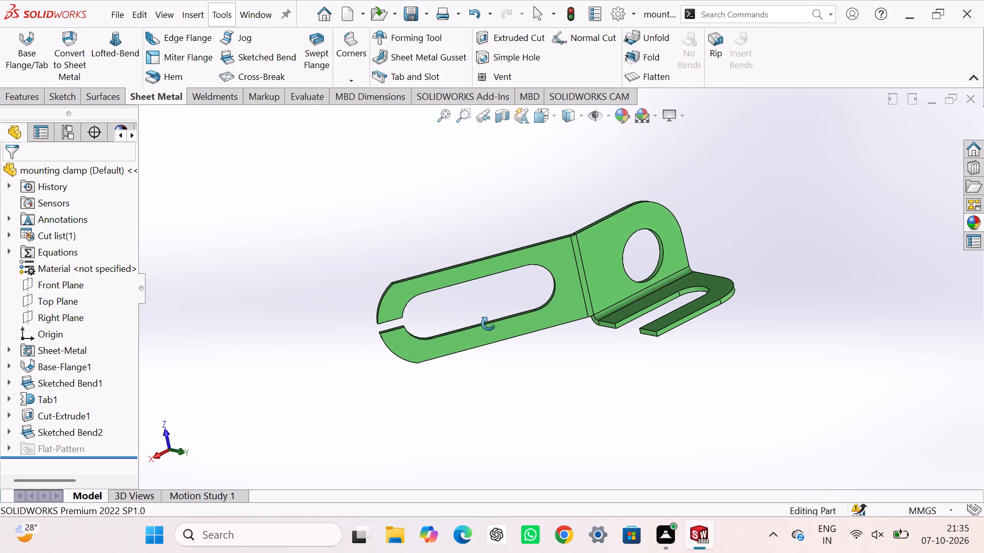
pyautogui.moveTo(488, 324); pyautogui.dragTo(488, 323, button='middle')
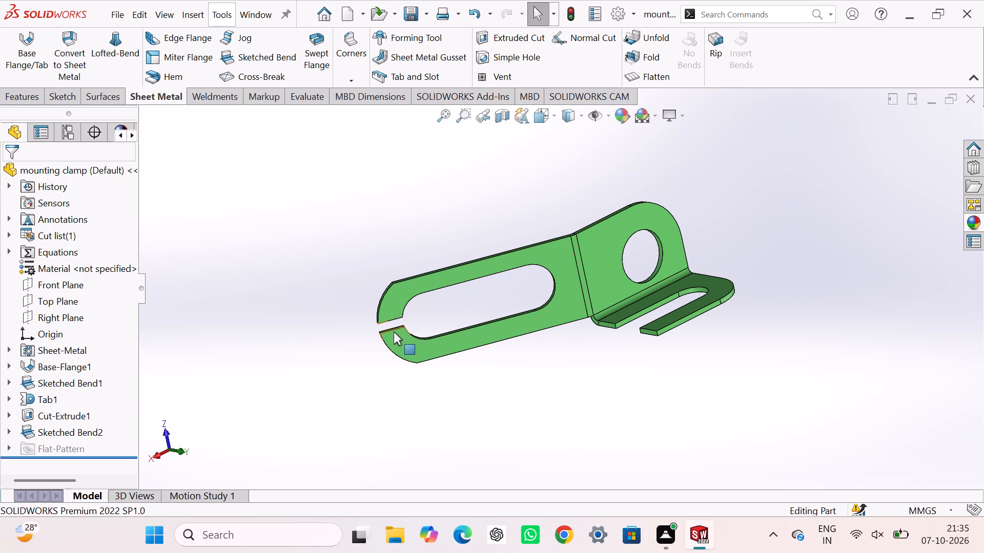
pyautogui.scroll(-5, 396, 314)
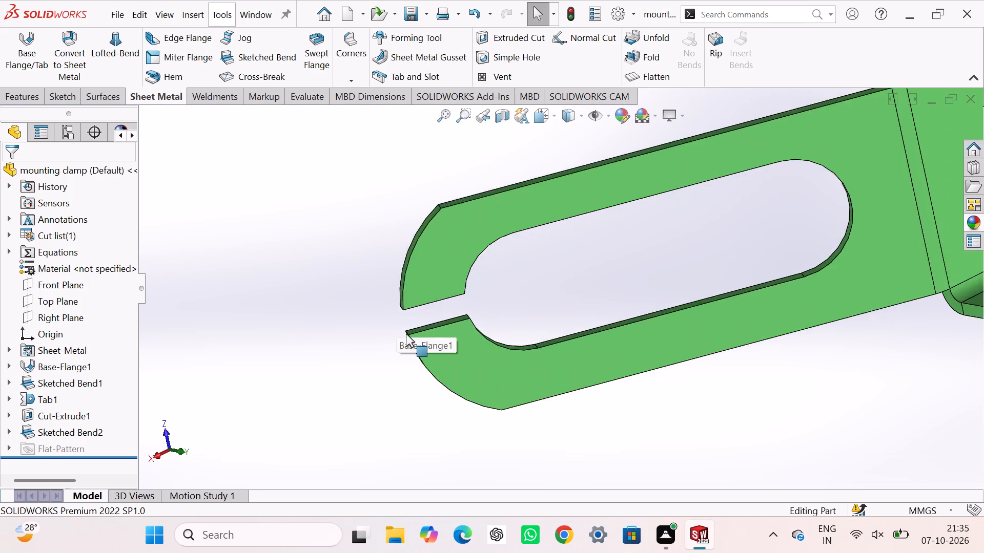
pyautogui.scroll(-3, 406, 334)
pyautogui.scroll(8, 481, 327)
pyautogui.scroll(3, 631, 345)
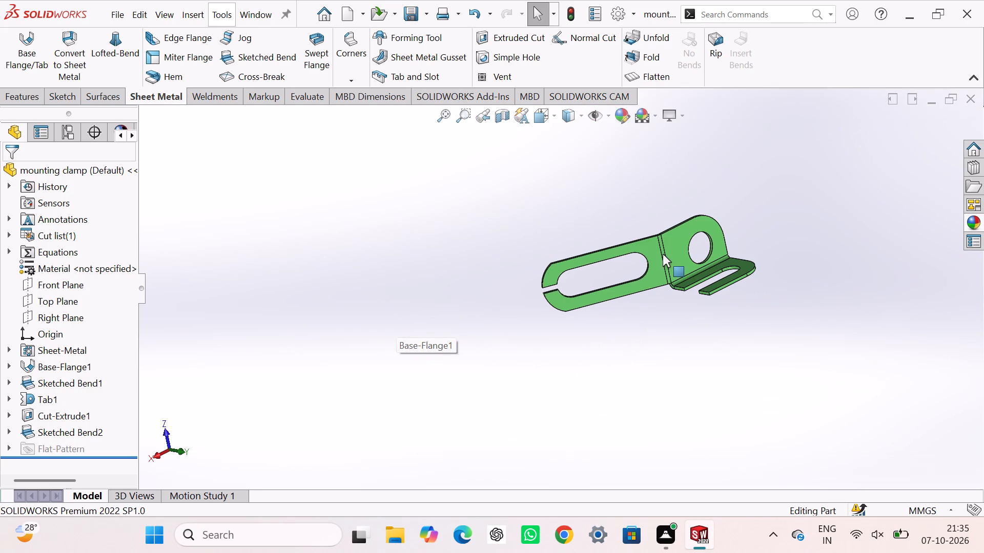
pyautogui.scroll(-5, 732, 258)
pyautogui.moveTo(684, 288); pyautogui.dragTo(691, 303, button='middle')
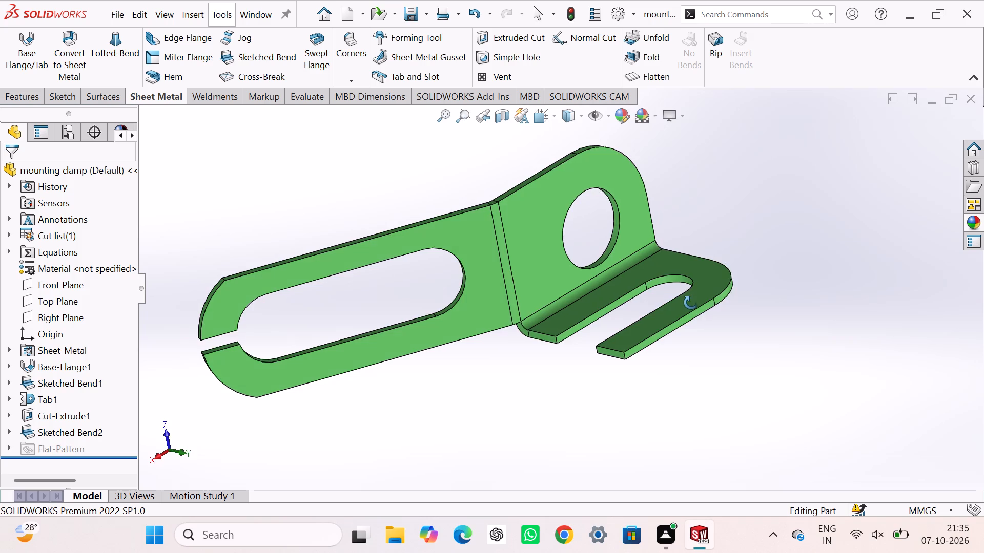
pyautogui.moveTo(691, 303); pyautogui.dragTo(699, 339, button='middle')
pyautogui.scroll(3, 699, 339)
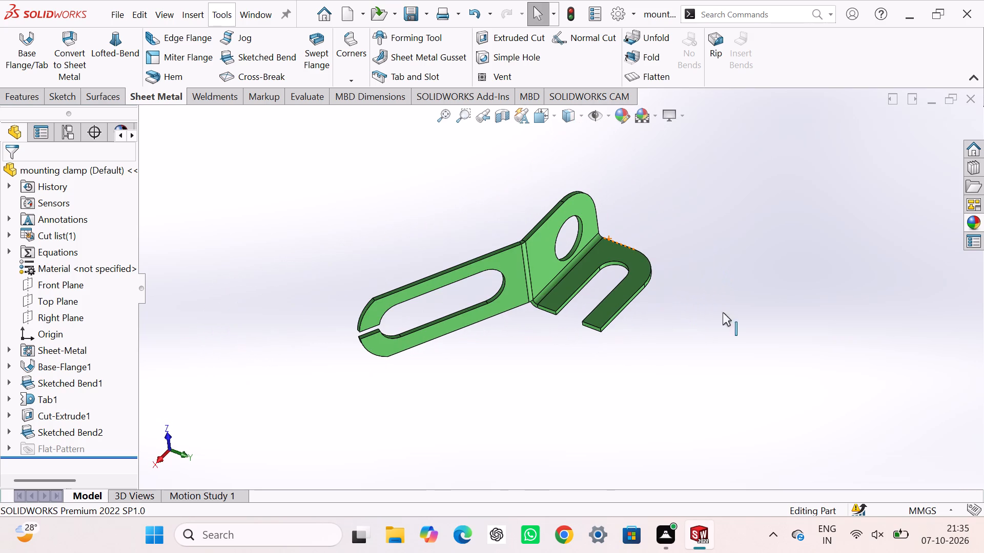
pyautogui.click(749, 292)
pyautogui.moveTo(522, 381); pyautogui.dragTo(536, 358, button='middle')
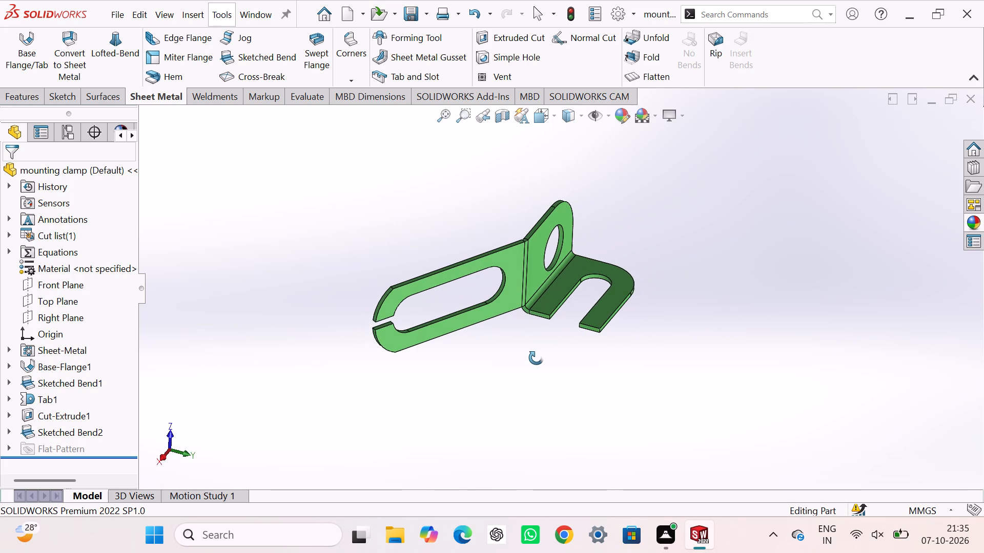
pyautogui.moveTo(536, 358); pyautogui.dragTo(533, 353, button='middle')
pyautogui.click(532, 353)
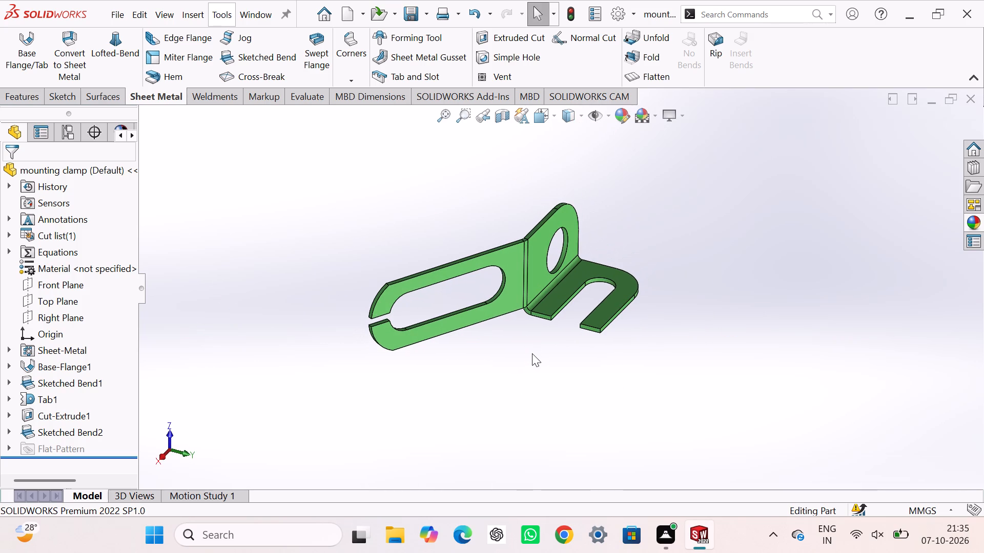
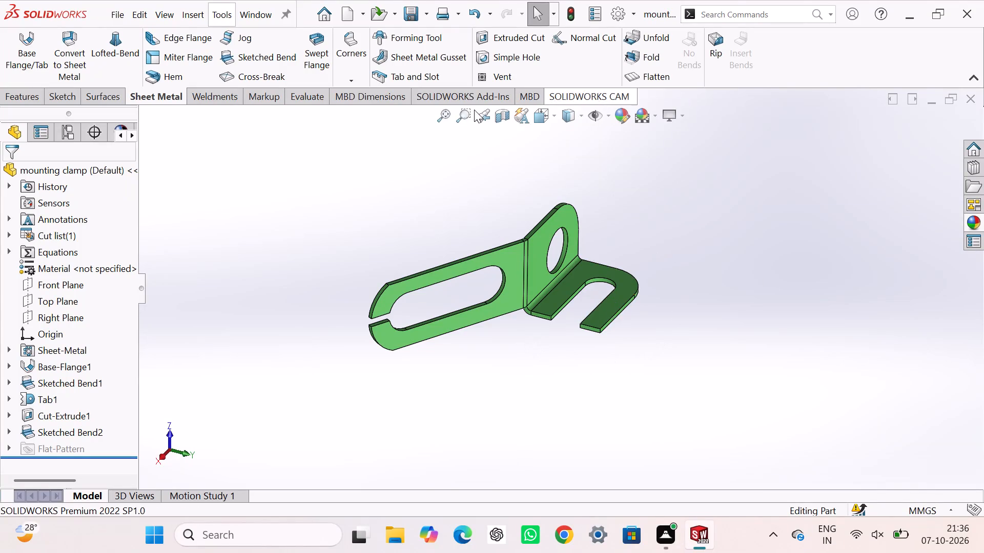
# Examine the green clamp's slotted arm, round hole and open-slot flange from the front, the back and oblique angles.
pyautogui.scroll(-5, 521, 287)
pyautogui.scroll(2, 525, 290)
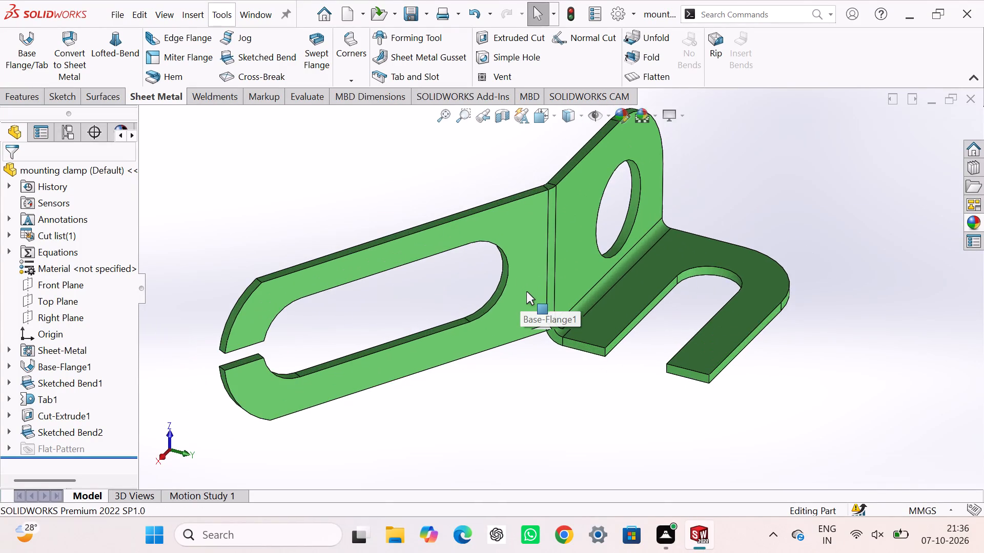
pyautogui.scroll(-2, 594, 253)
pyautogui.scroll(2, 573, 260)
pyautogui.moveTo(530, 374); pyautogui.dragTo(544, 375, button='middle')
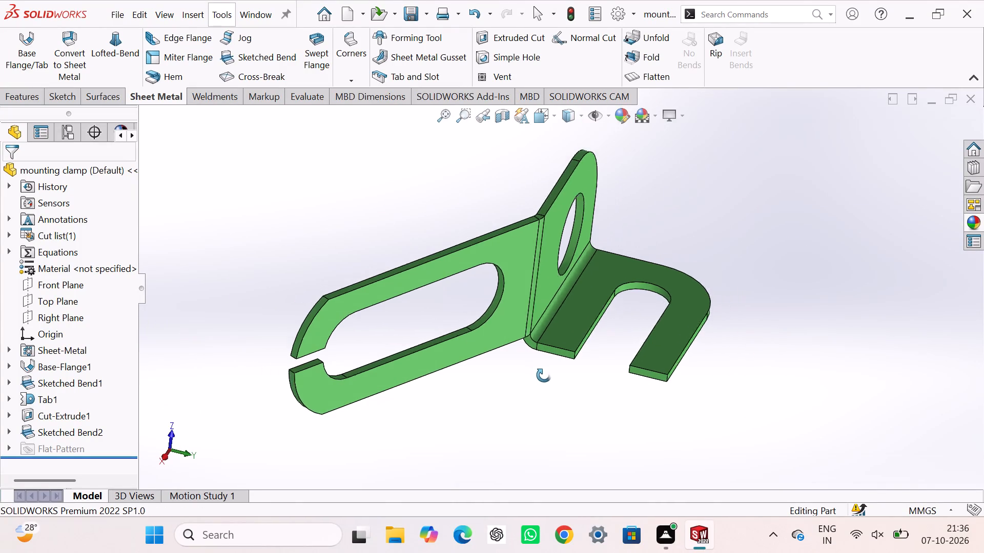
pyautogui.moveTo(544, 375); pyautogui.dragTo(604, 396, button='middle')
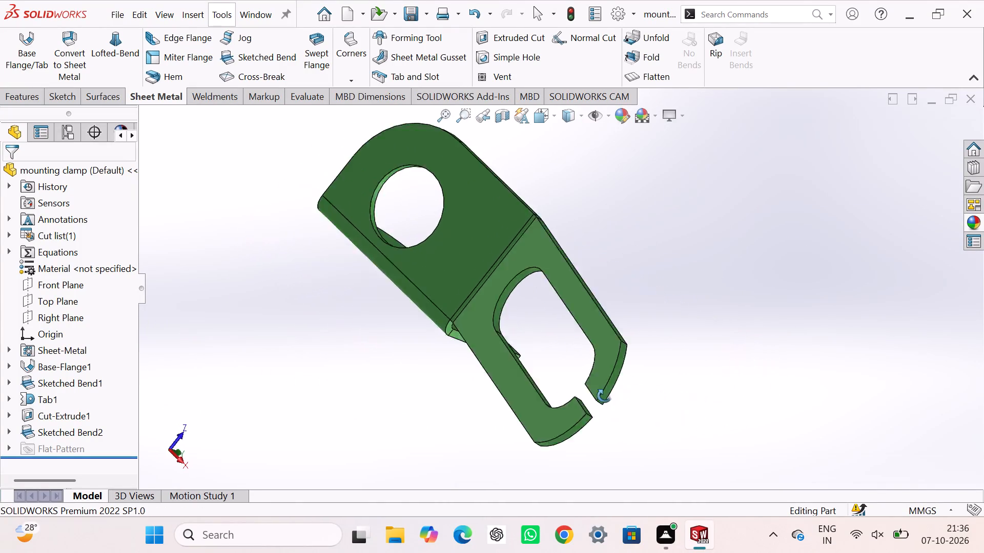
pyautogui.moveTo(604, 396); pyautogui.dragTo(531, 319, button='middle')
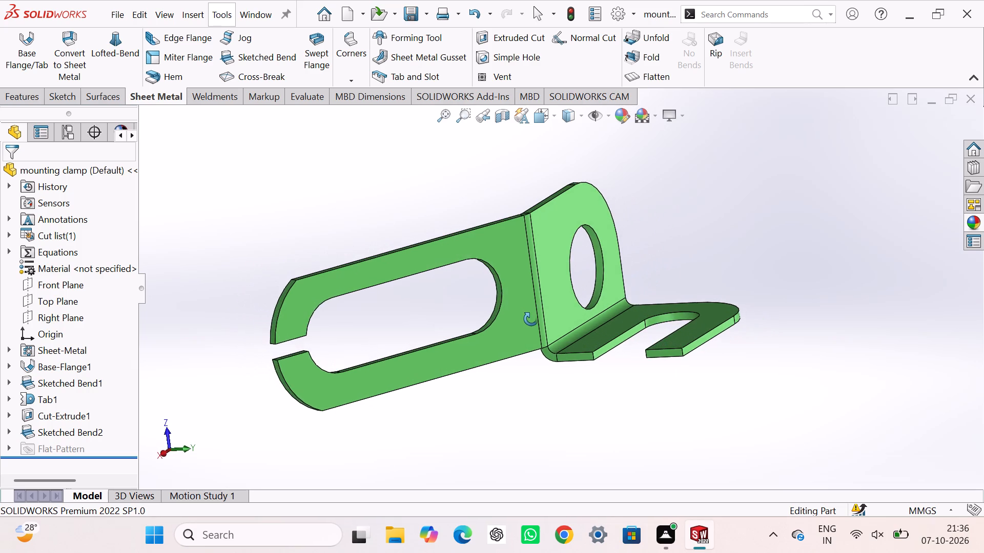
pyautogui.moveTo(531, 319); pyautogui.dragTo(507, 356, button='middle')
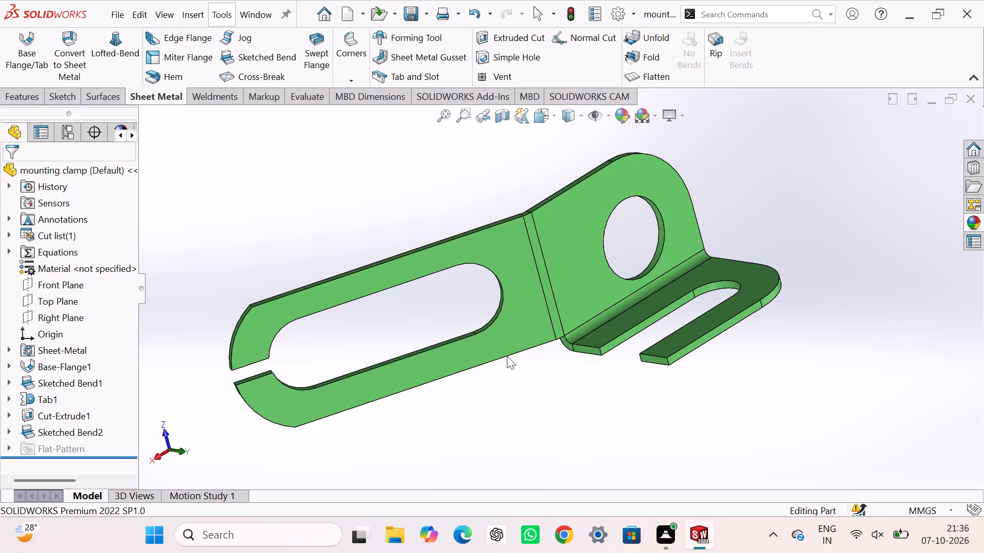
pyautogui.scroll(1, 506, 357)
pyautogui.moveTo(506, 357); pyautogui.dragTo(526, 370, button='middle')
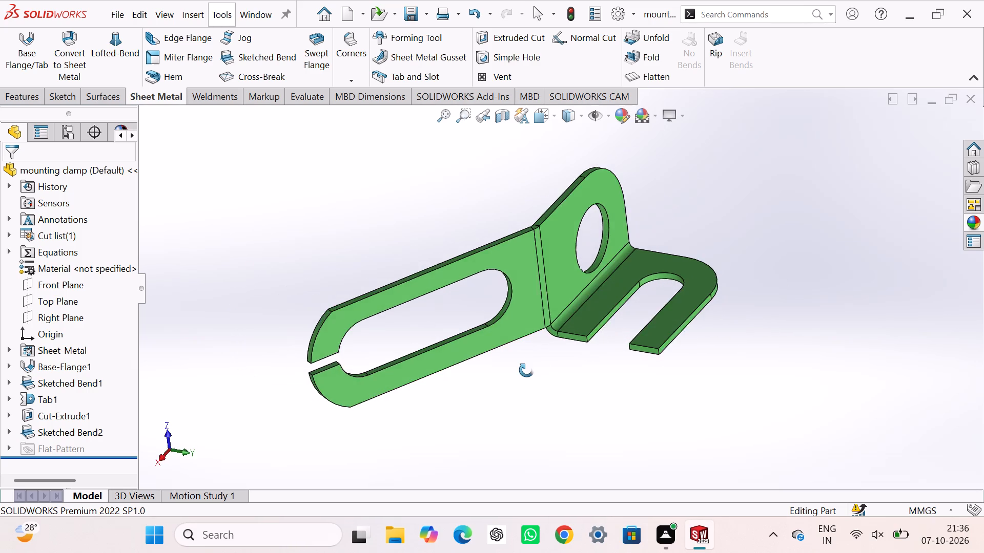
pyautogui.moveTo(526, 370); pyautogui.dragTo(512, 374, button='middle')
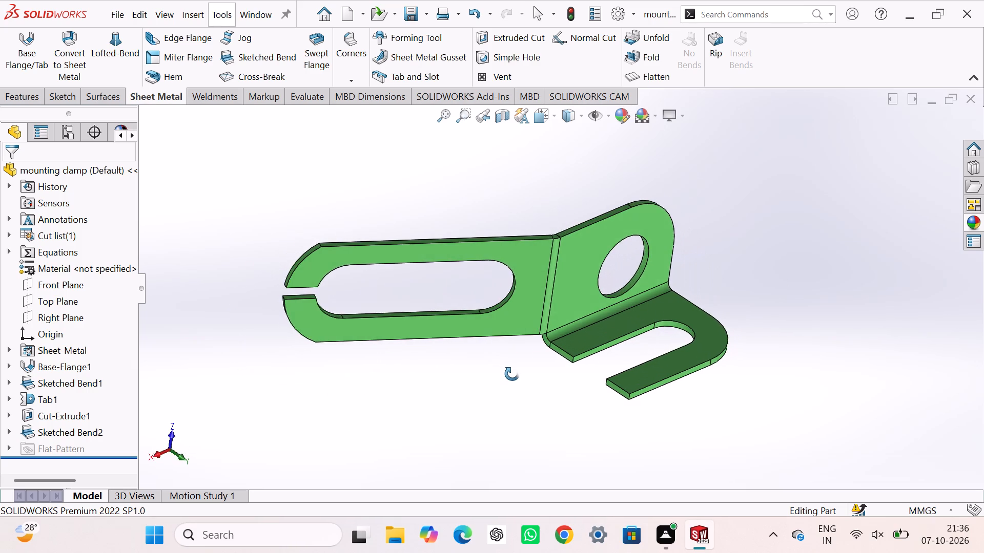
pyautogui.moveTo(512, 374); pyautogui.dragTo(476, 366, button='middle')
pyautogui.scroll(-1, 545, 363)
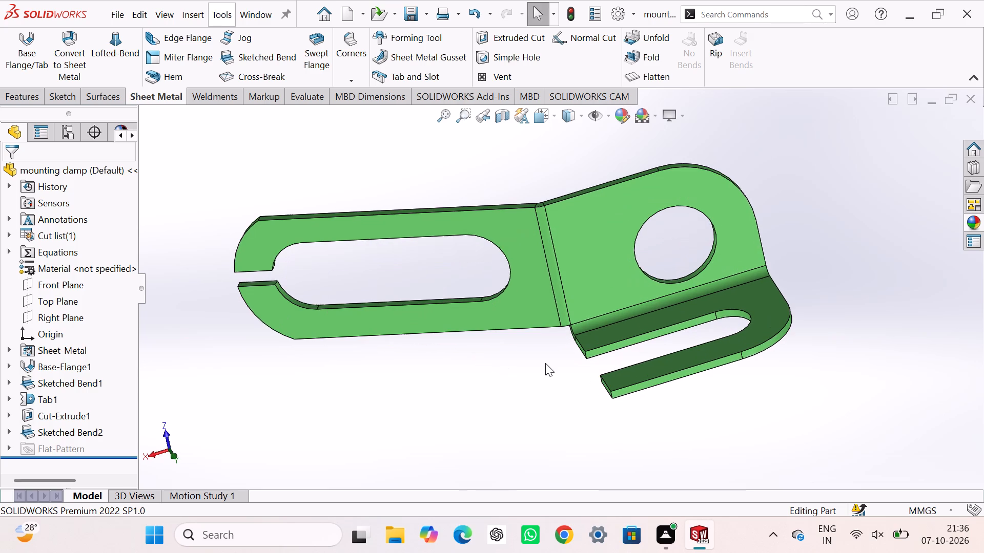
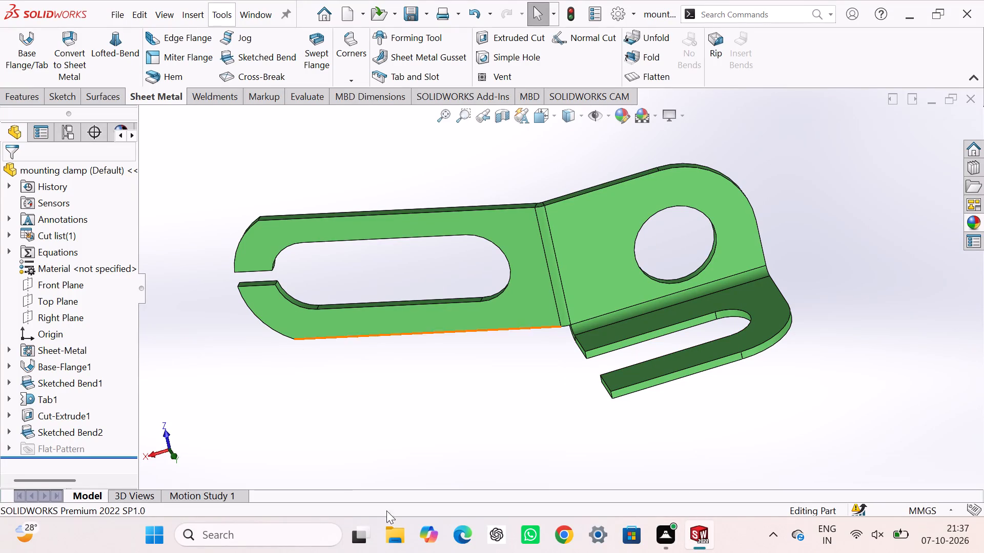
# Set the bend angle of the sketched bend between the slotted arm and the round-hole plate to 32°.
pyautogui.click(98, 431)
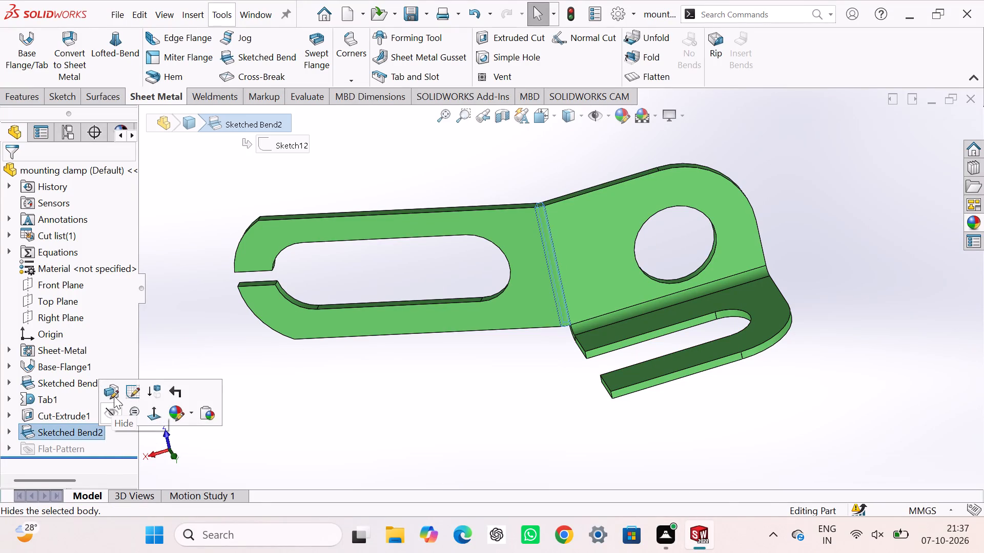
pyautogui.click(115, 392)
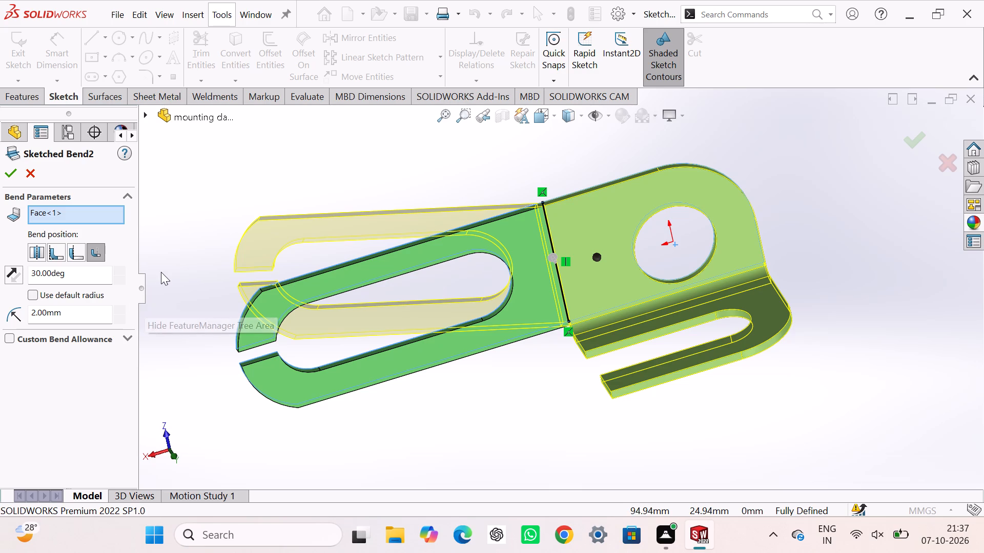
pyautogui.press('Left')
pyautogui.press('Left')
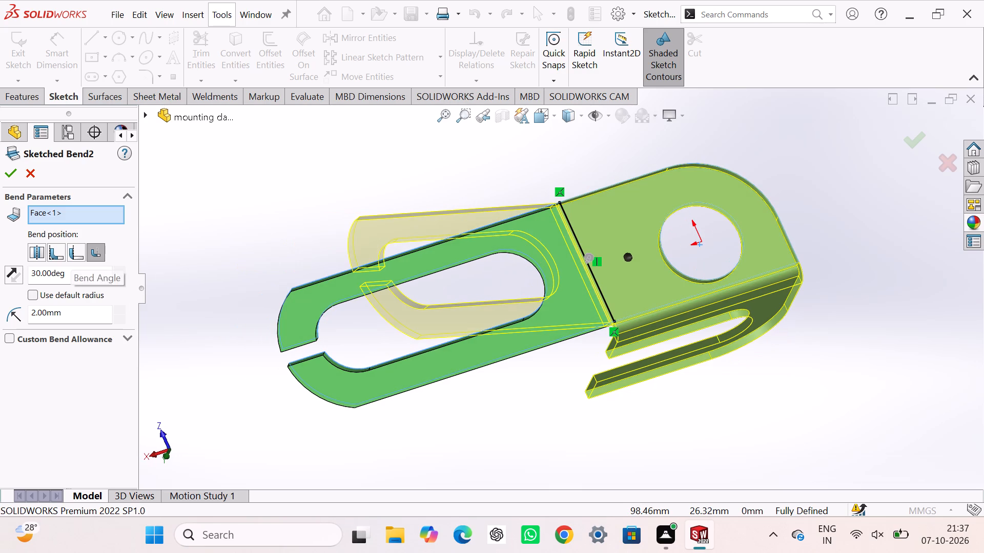
pyautogui.click(44, 271)
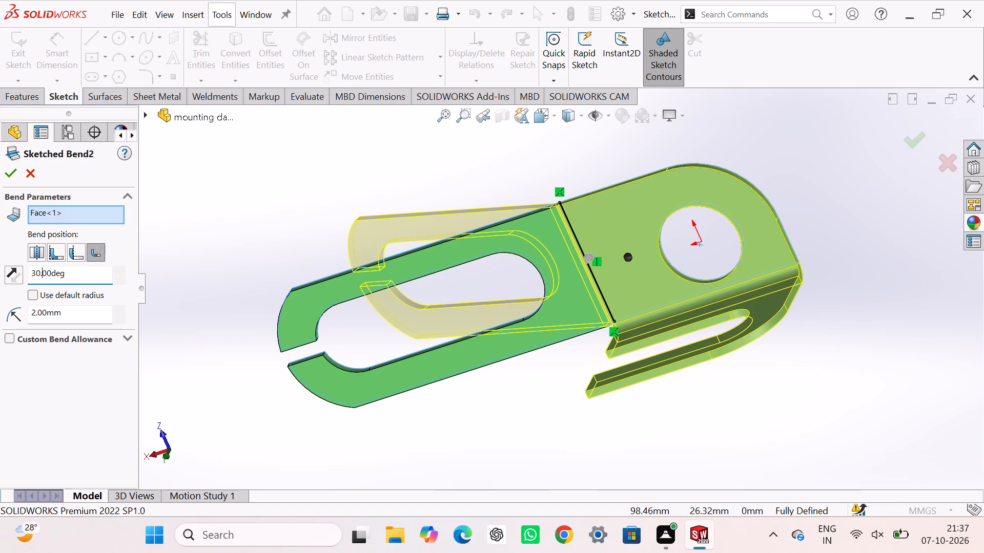
pyautogui.press('Left')
pyautogui.press('BackSpace')
pyautogui.press('2')
pyautogui.press('Return')
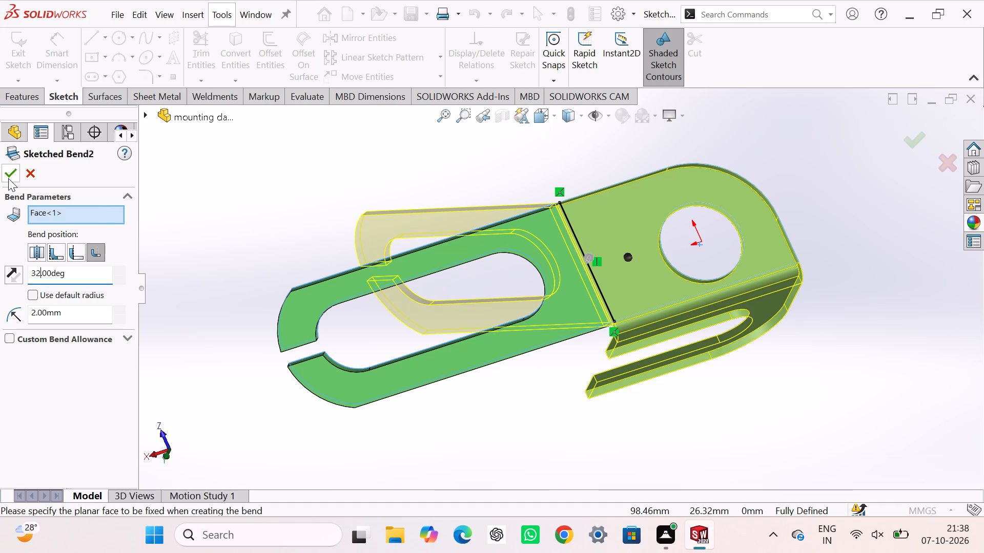
pyautogui.click(8, 178)
pyautogui.click(231, 186)
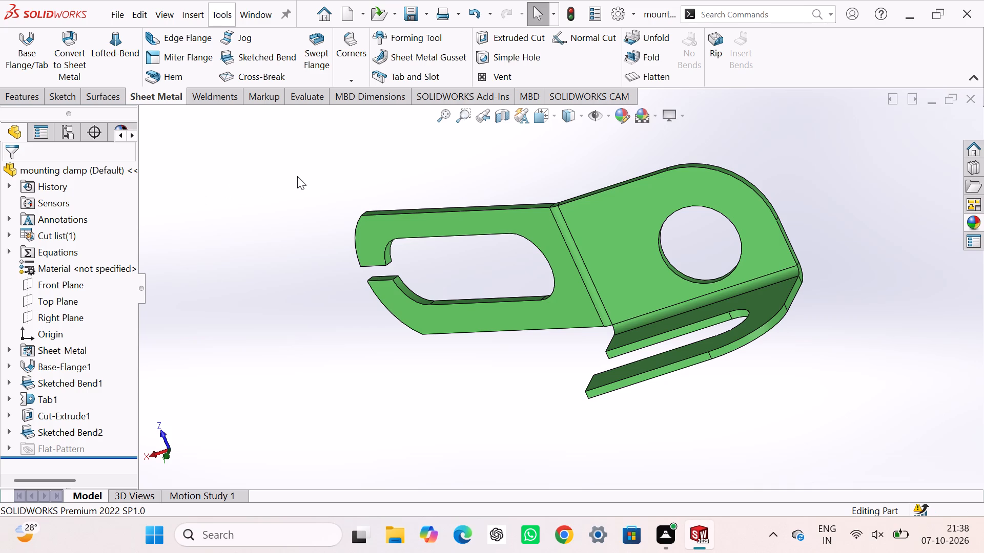
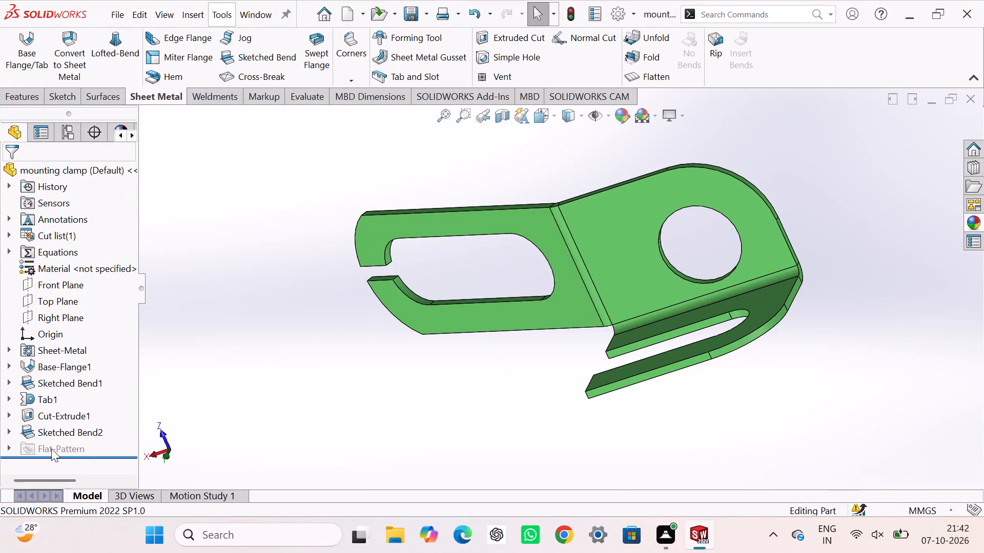
# Open the sketched bend between the slotted arm and the round-hole plate for editing and examine its bend preview from several sides.
pyautogui.click(73, 435)
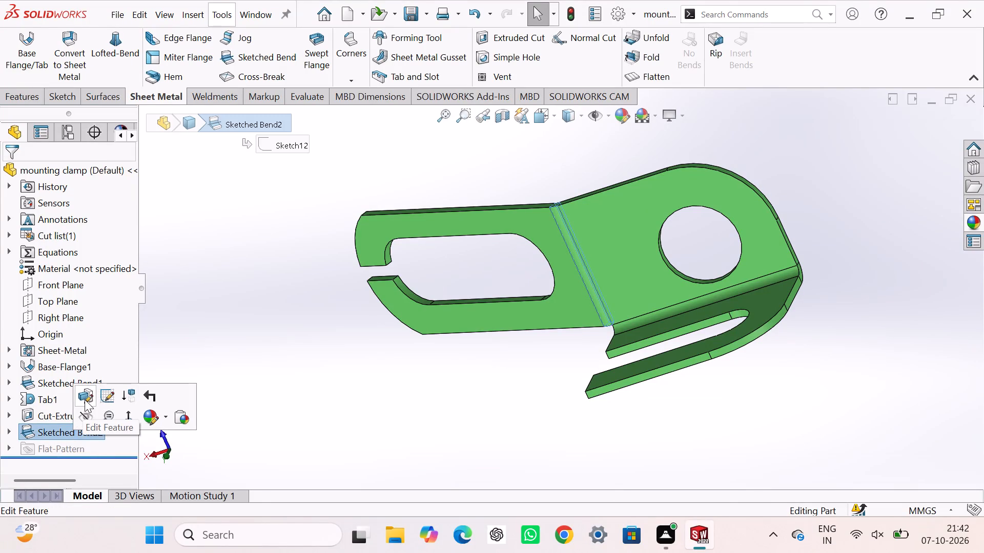
pyautogui.click(85, 399)
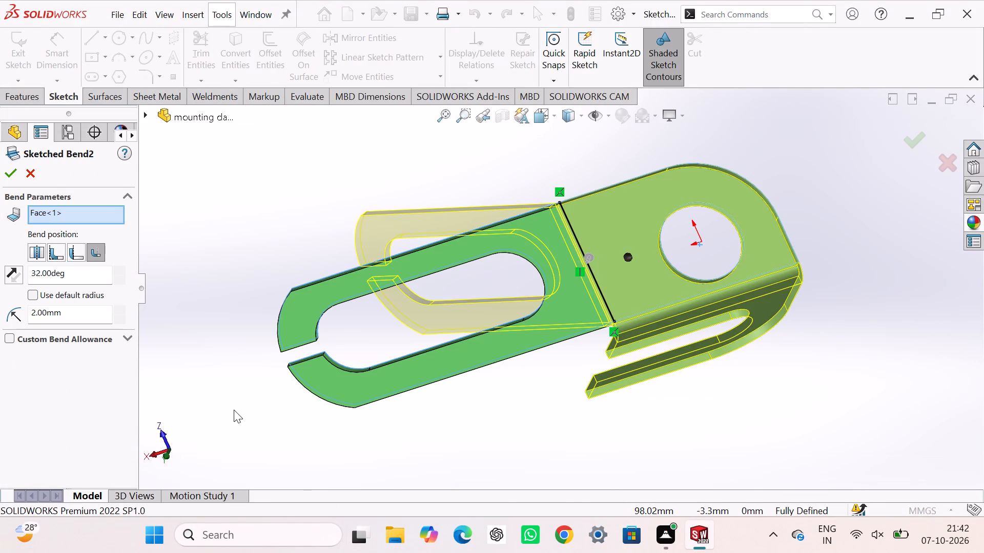
pyautogui.moveTo(234, 410); pyautogui.dragTo(440, 439, button='middle')
pyautogui.scroll(4, 440, 439)
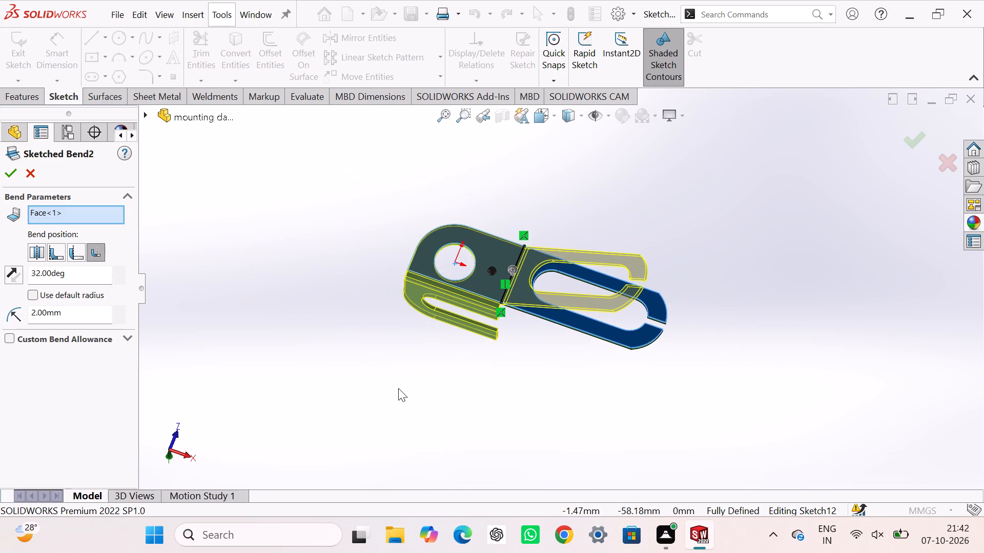
pyautogui.moveTo(398, 388); pyautogui.dragTo(385, 482, button='middle')
pyautogui.scroll(-2, 496, 408)
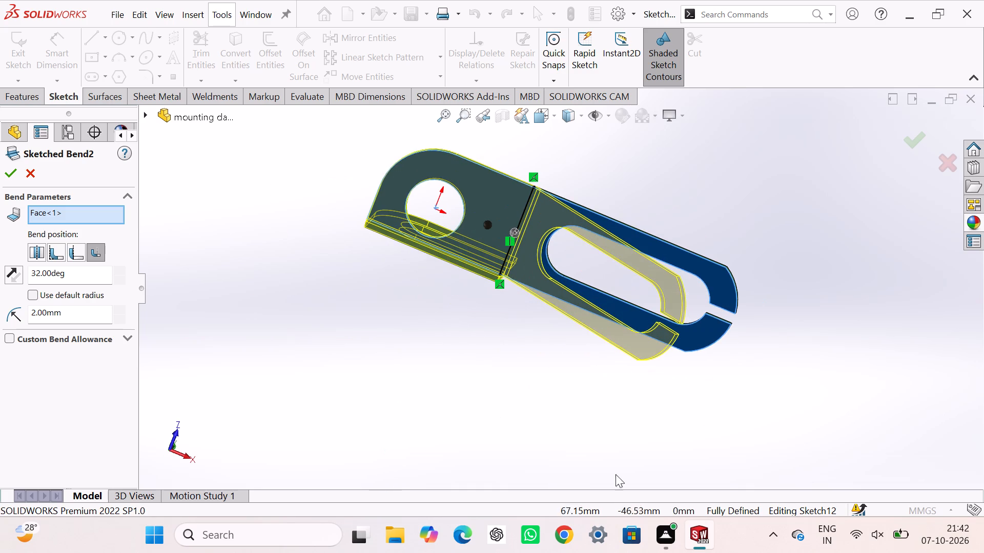
pyautogui.scroll(-1, 528, 339)
pyautogui.scroll(2, 528, 339)
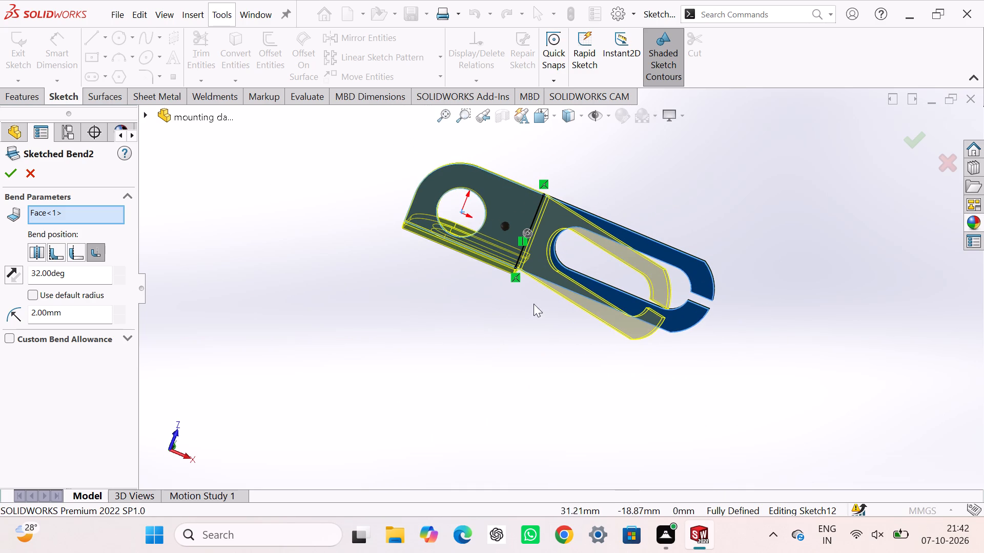
pyautogui.moveTo(553, 311); pyautogui.dragTo(499, 330, button='middle')
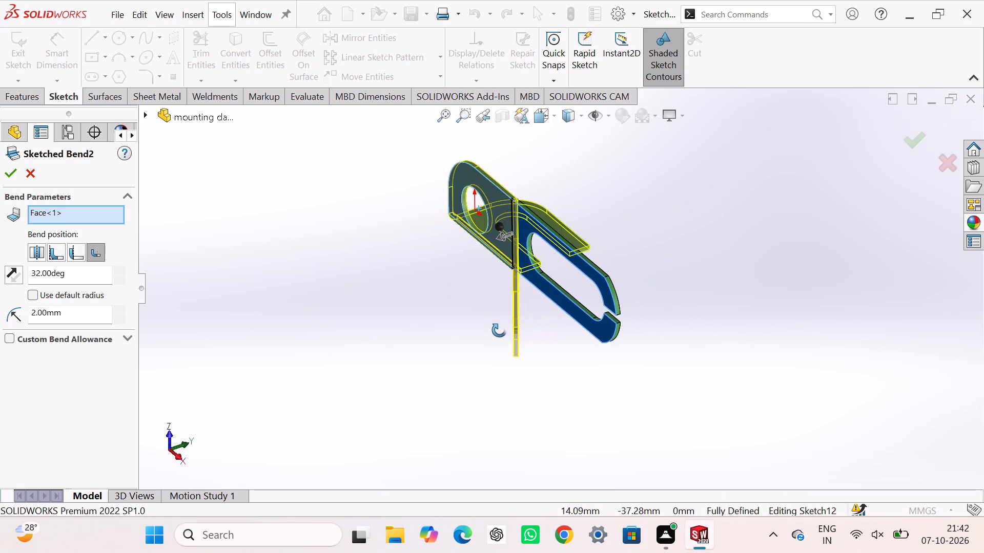
pyautogui.moveTo(499, 330); pyautogui.dragTo(486, 341, button='middle')
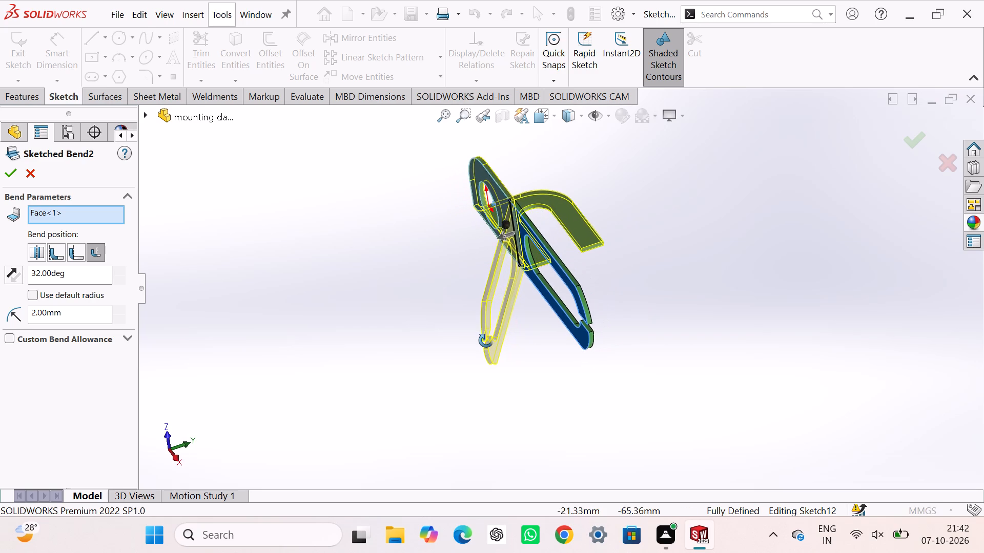
pyautogui.moveTo(486, 341); pyautogui.dragTo(496, 341, button='middle')
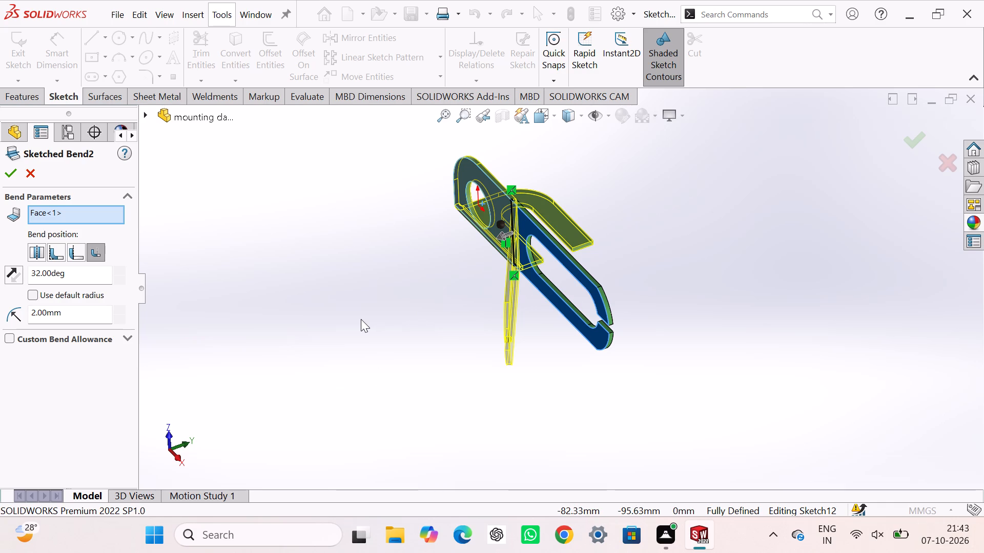
pyautogui.moveTo(435, 297); pyautogui.dragTo(487, 299, button='middle')
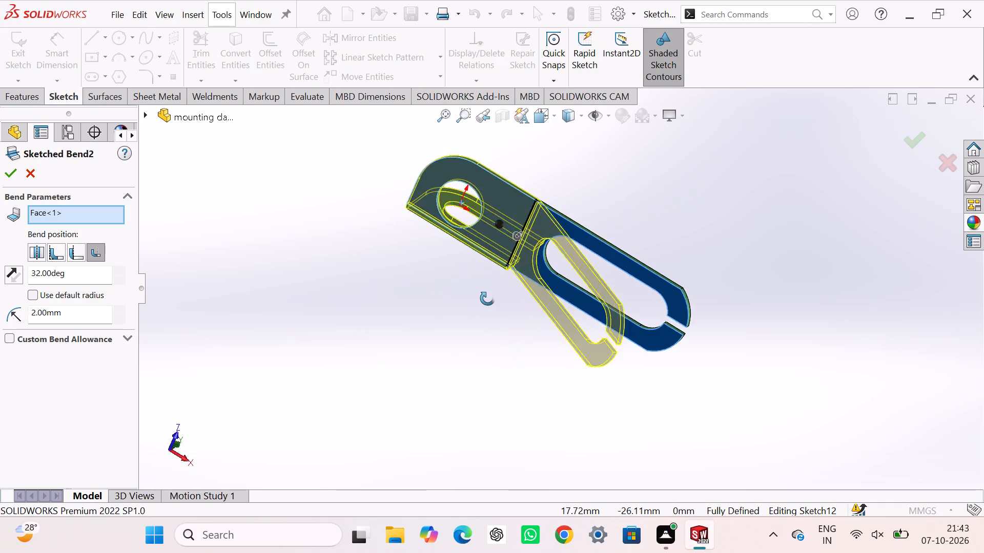
pyautogui.moveTo(487, 299); pyautogui.dragTo(525, 359, button='middle')
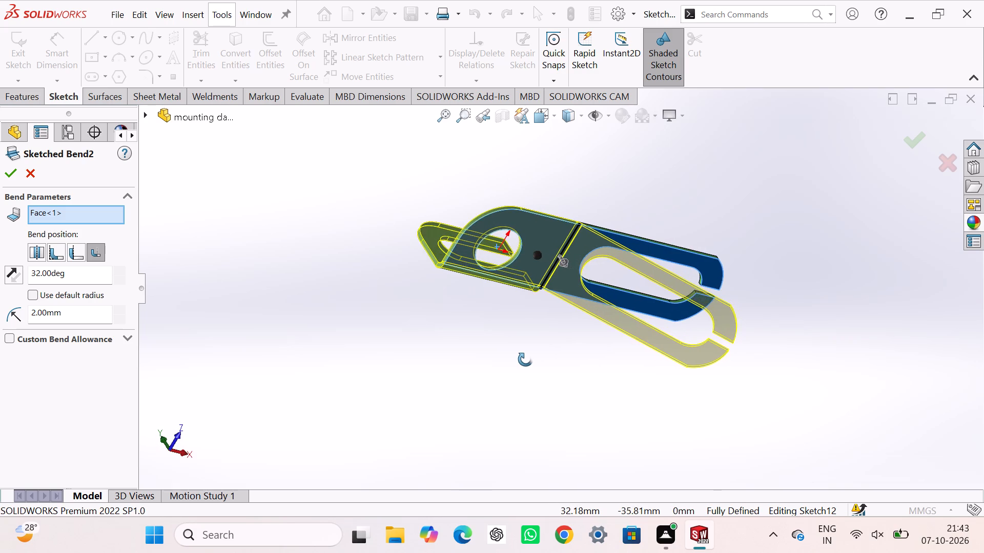
pyautogui.moveTo(525, 359); pyautogui.dragTo(523, 359, button='middle')
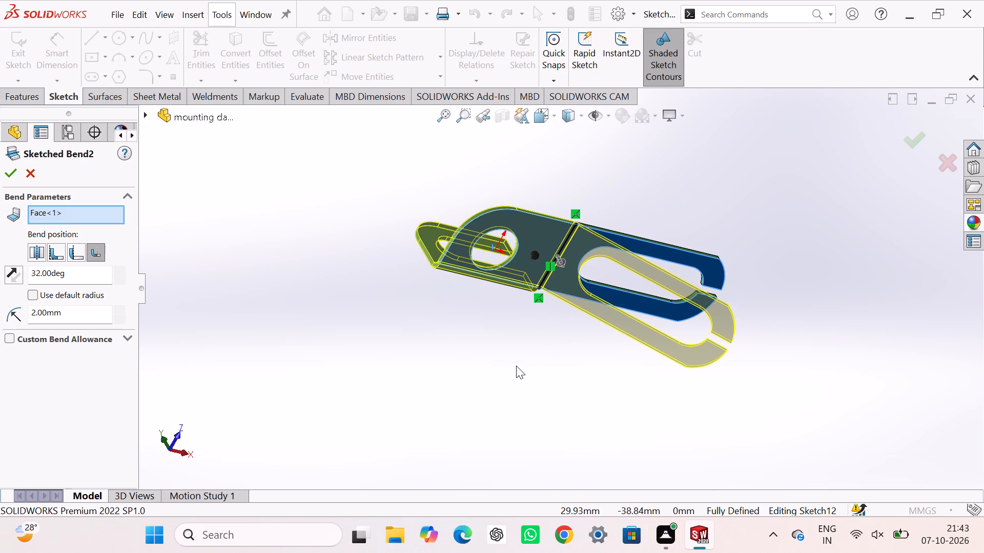
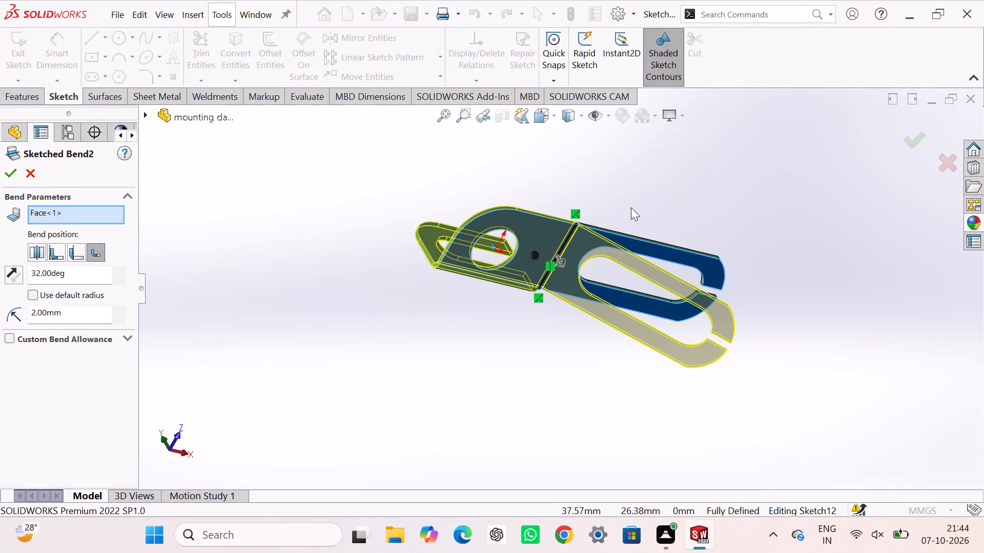
# Inspect the slotted arm's bend preview relative to the round-hole plate from several angles, and accept the sketched bend with its existing settings.
pyautogui.scroll(-3, 621, 218)
pyautogui.scroll(3, 507, 416)
pyautogui.moveTo(508, 402); pyautogui.dragTo(507, 377, button='middle')
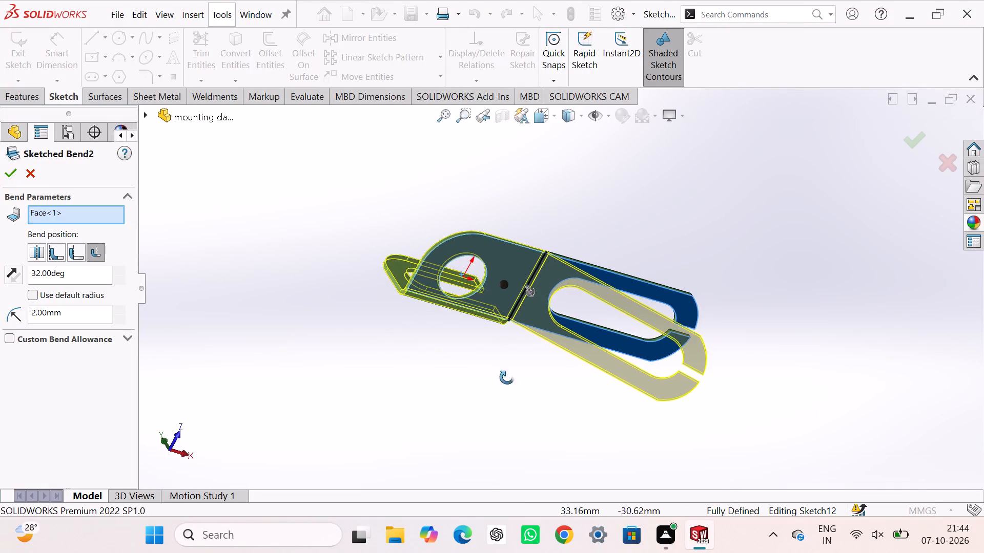
pyautogui.moveTo(507, 377); pyautogui.dragTo(461, 297, button='middle')
pyautogui.scroll(-2, 471, 290)
pyautogui.scroll(-1, 538, 194)
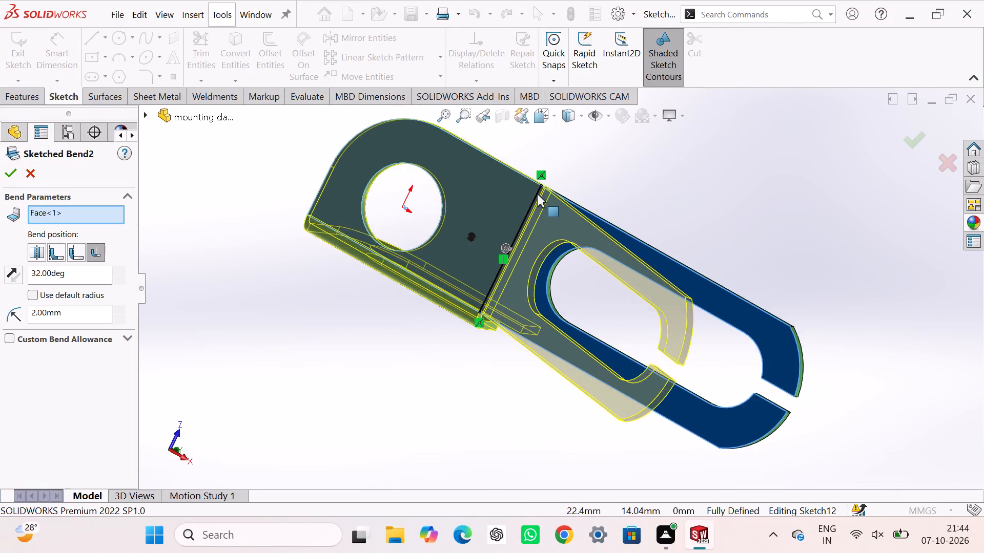
pyautogui.scroll(2, 537, 195)
pyautogui.scroll(-6, 513, 217)
pyautogui.scroll(3, 540, 311)
pyautogui.scroll(2, 509, 346)
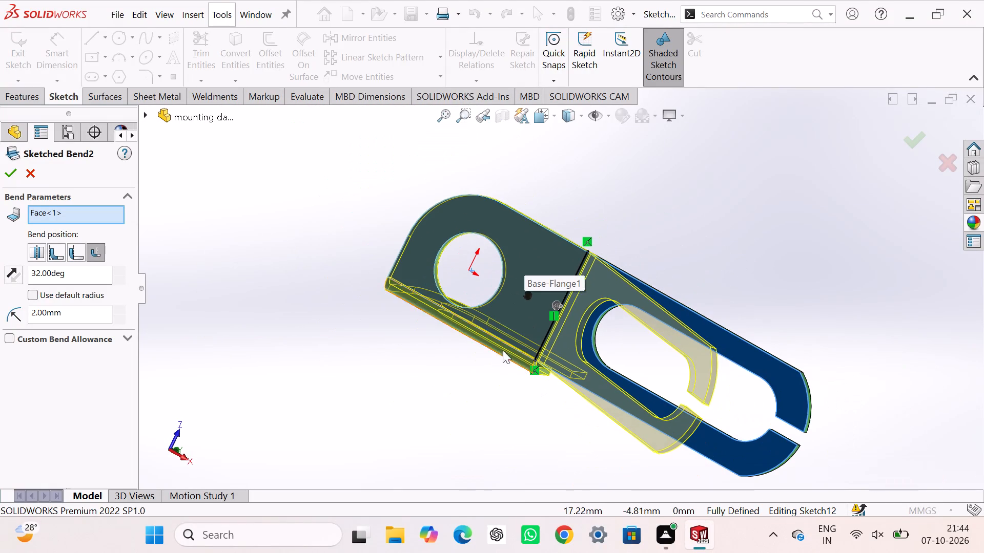
pyautogui.moveTo(483, 377); pyautogui.dragTo(535, 394, button='middle')
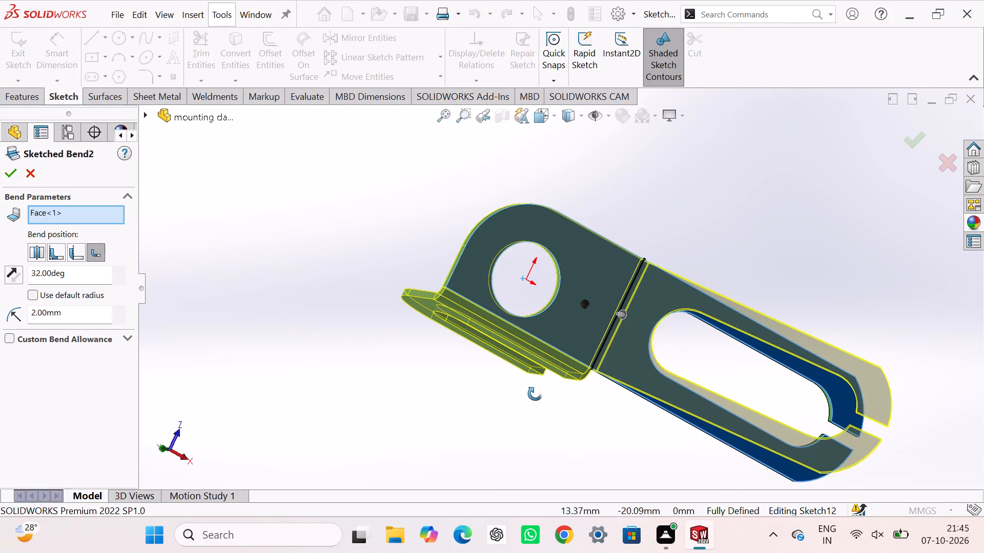
pyautogui.moveTo(535, 394); pyautogui.dragTo(473, 385, button='middle')
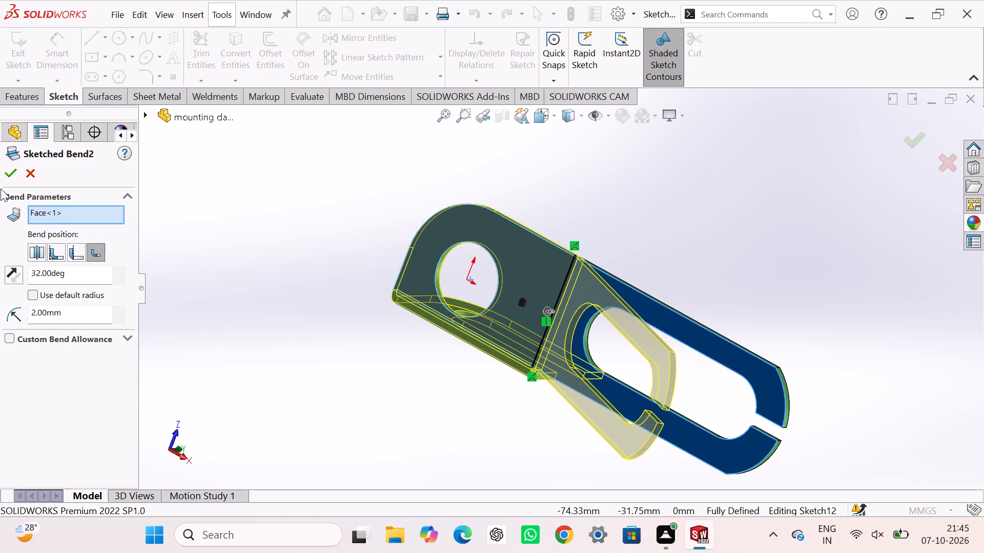
pyautogui.click(8, 177)
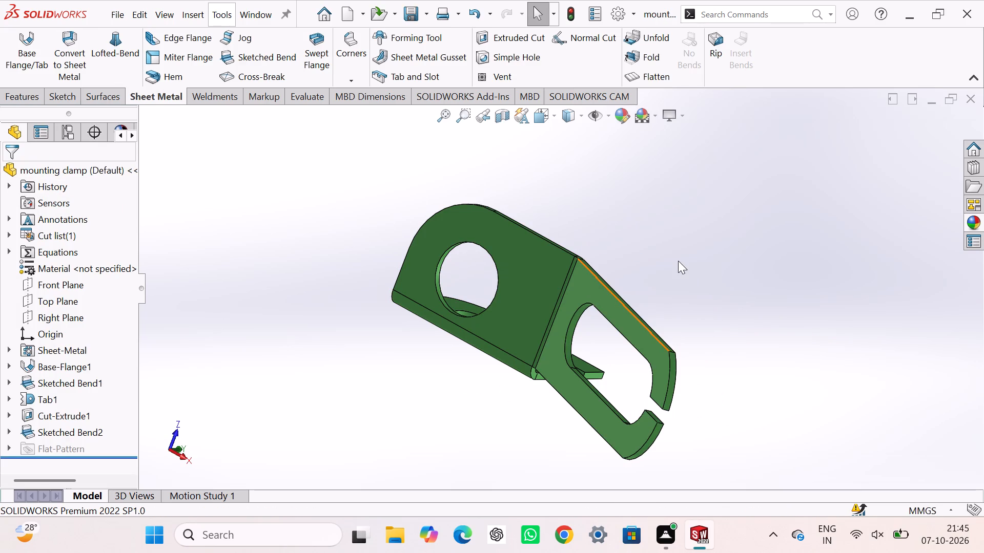
pyautogui.click(678, 261)
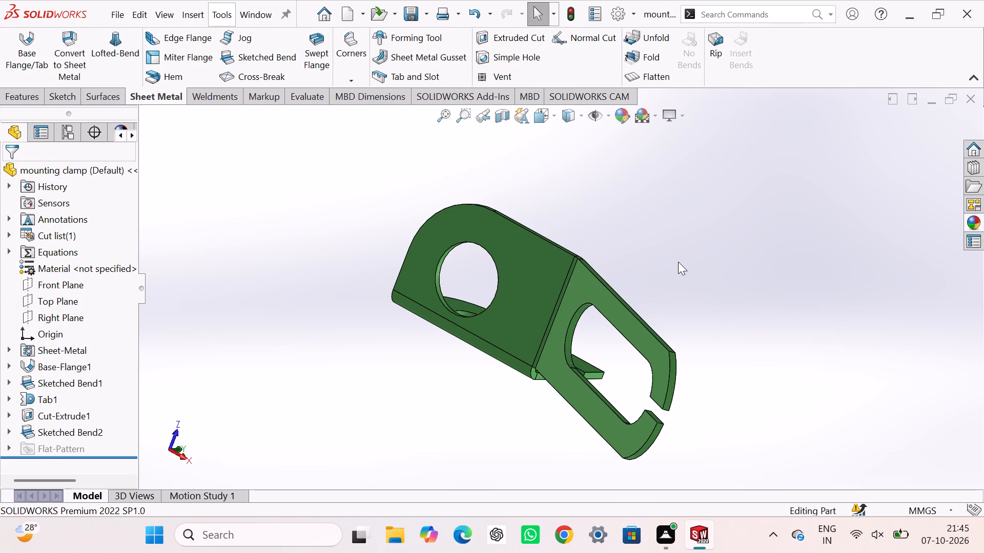
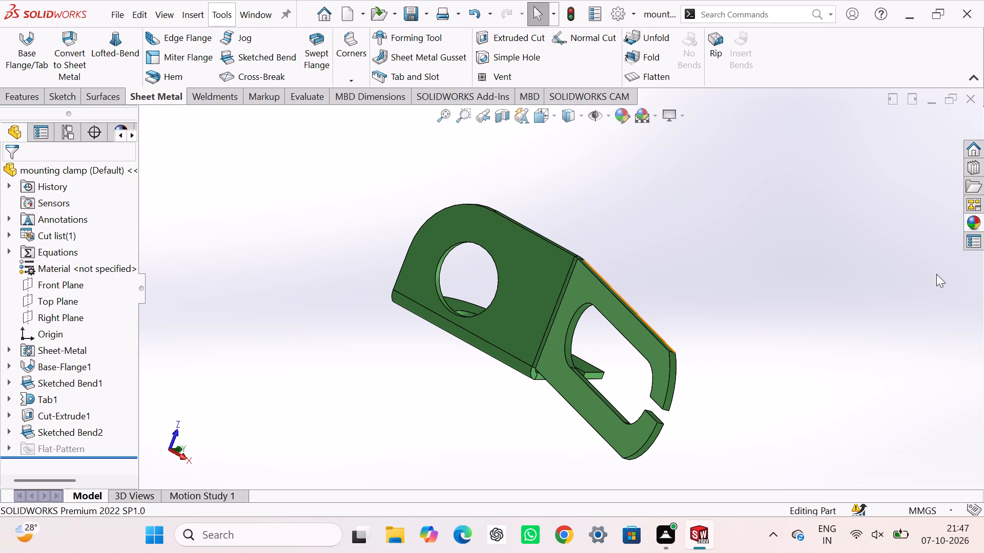
# Check the finished bend from another angle and save the mounting clamp part.
pyautogui.moveTo(765, 283); pyautogui.dragTo(657, 297, button='middle')
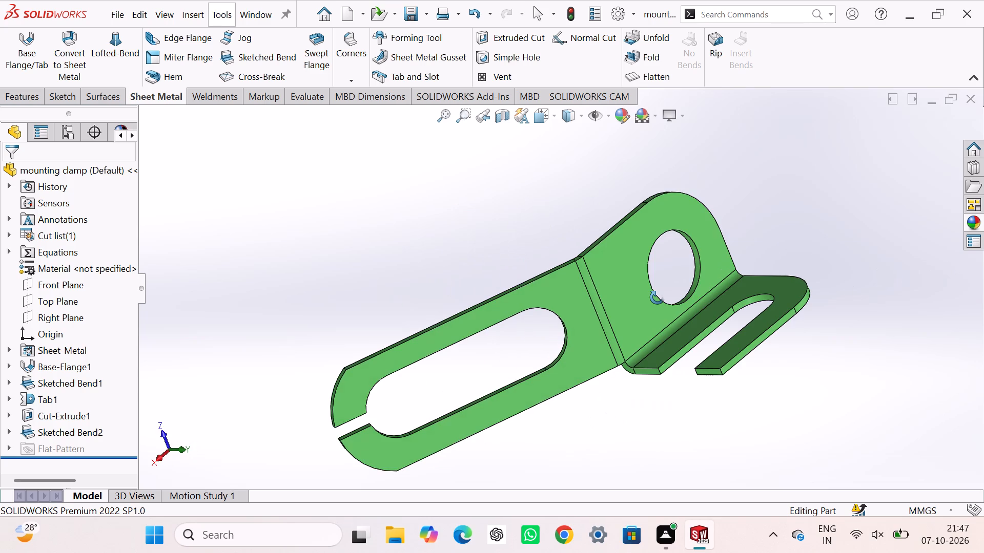
pyautogui.moveTo(657, 297); pyautogui.dragTo(659, 302, button='middle')
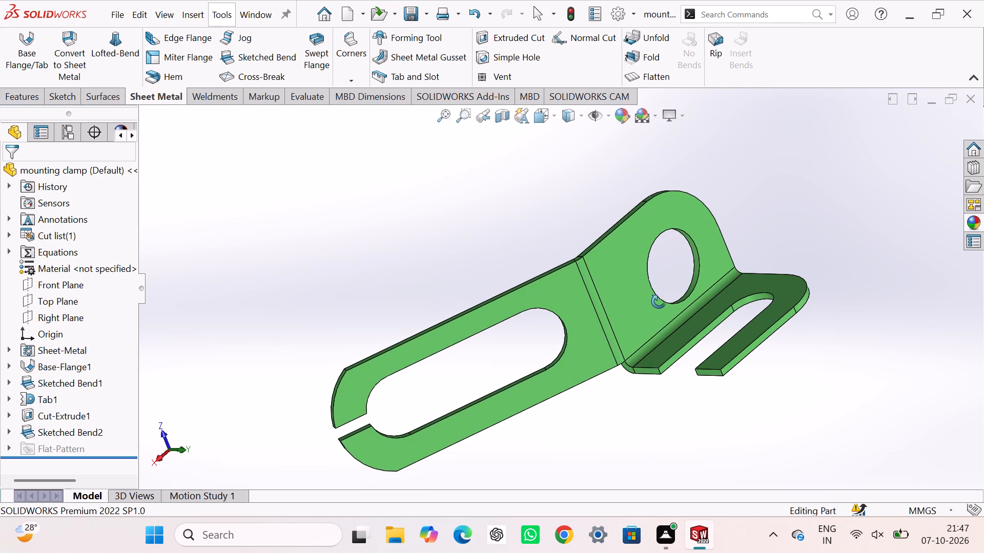
pyautogui.moveTo(659, 302); pyautogui.dragTo(660, 308, button='middle')
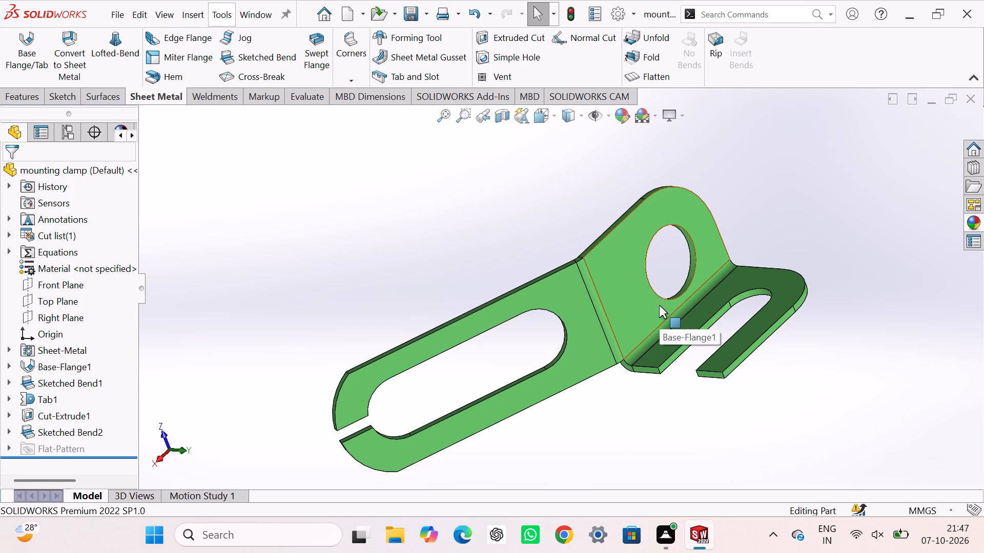
pyautogui.hotkey('ctrl', 's')
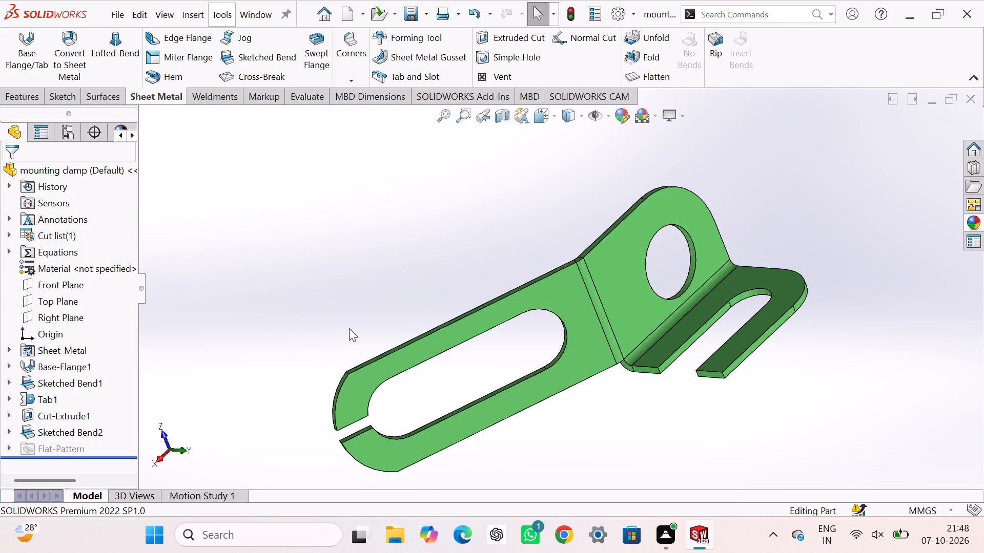
# Create a new drawing document on a standard A3 (ISO) sheet.
pyautogui.hotkey('ctrl', 'n')
pyautogui.click(641, 237)
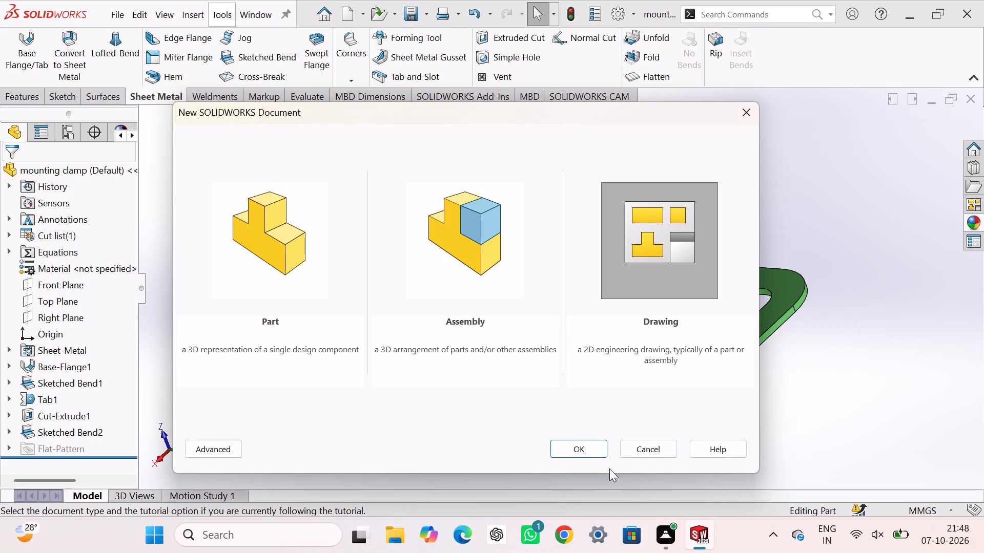
pyautogui.click(589, 444)
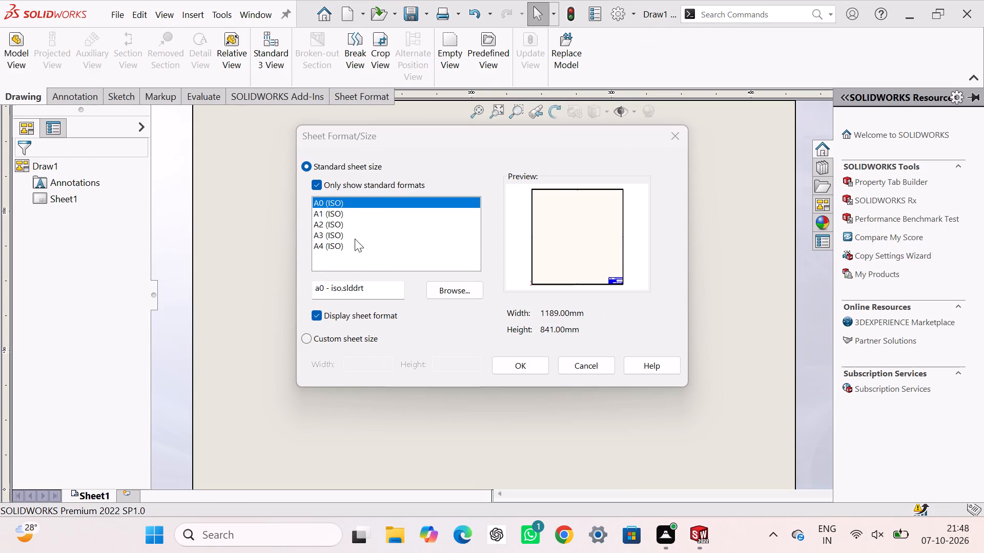
pyautogui.click(351, 232)
pyautogui.click(529, 361)
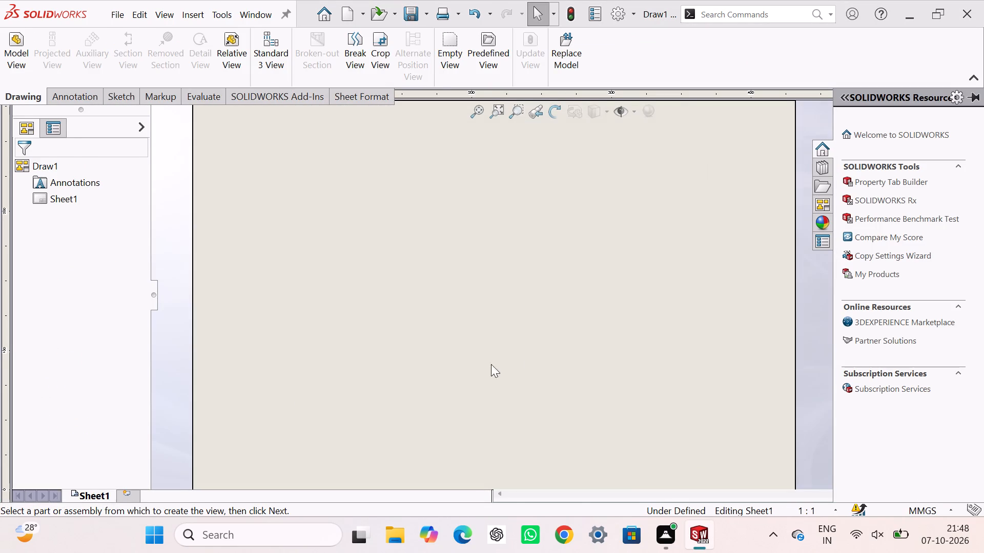
# Place the mounting clamp's front view on the sheet's left half and project a second view directly above it.
pyautogui.doubleClick(115, 281)
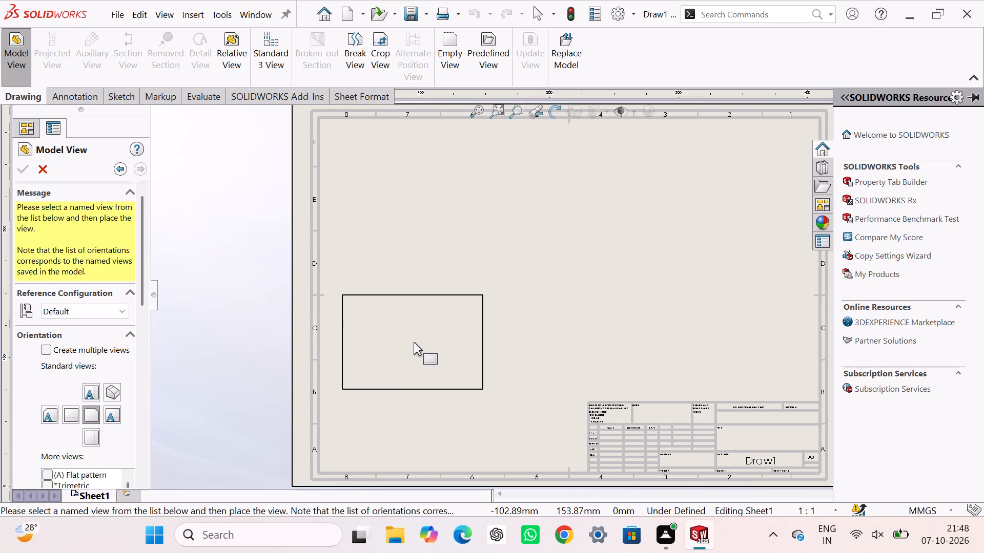
pyautogui.click(426, 342)
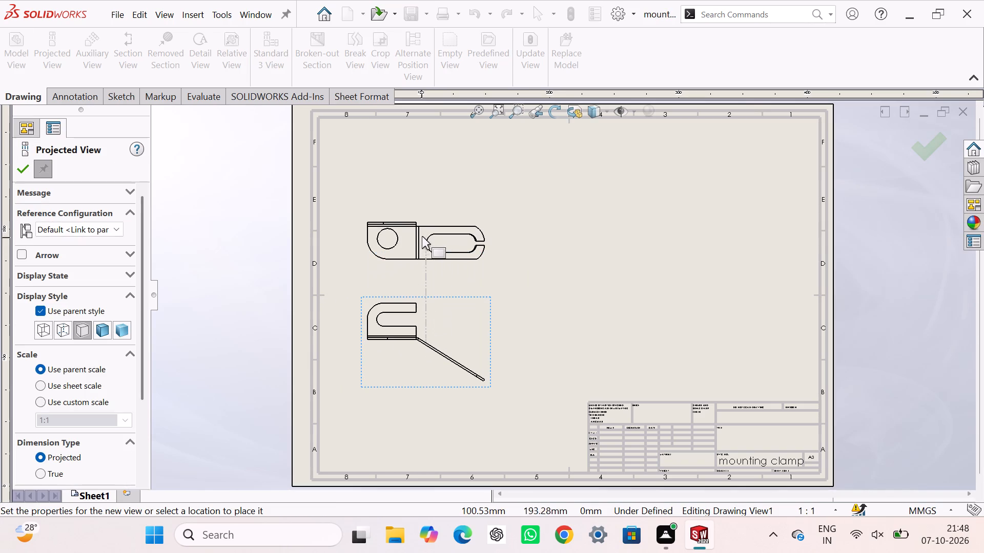
pyautogui.click(422, 236)
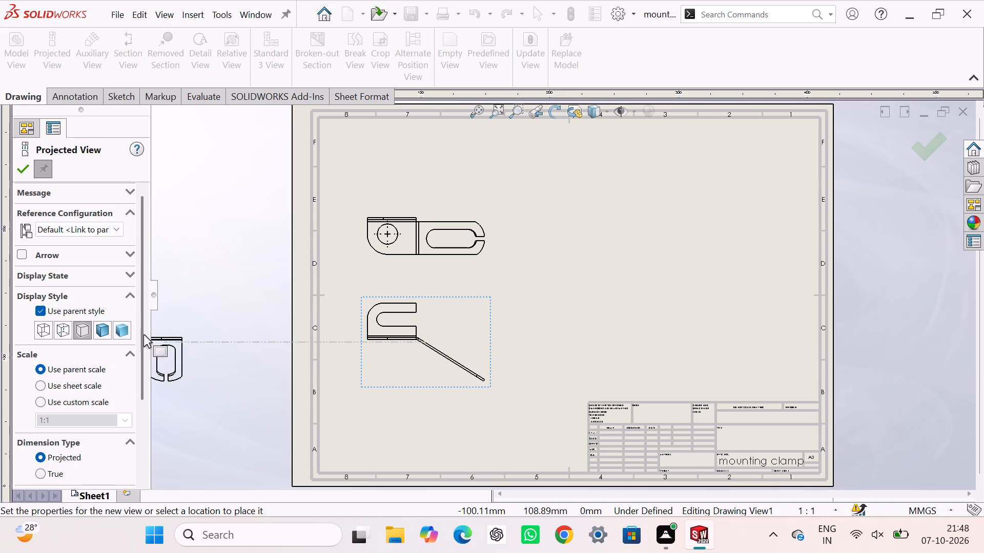
# Add a shaded isometric projected view in the sheet's upper right area and finish placing views.
pyautogui.click(122, 324)
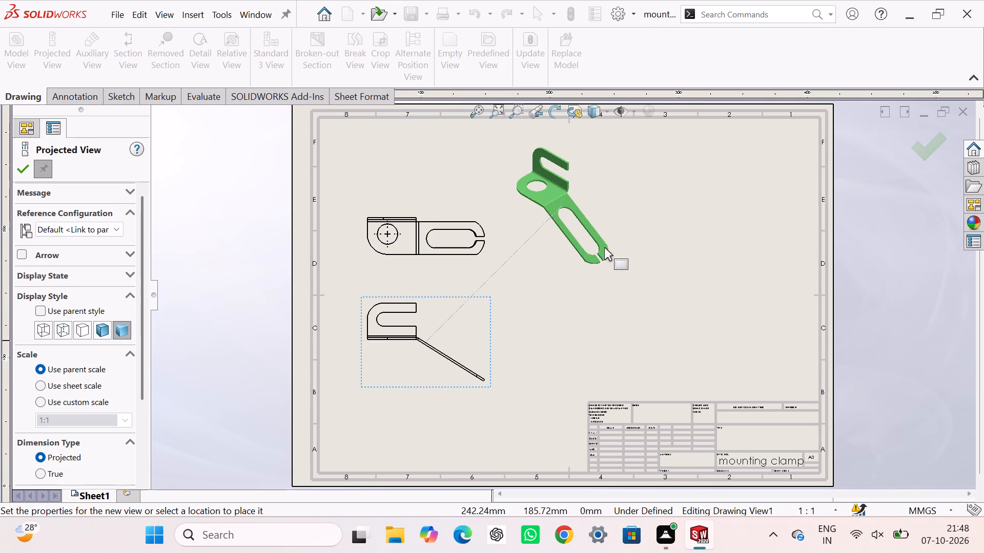
pyautogui.keyDown('ctrl'); pyautogui.click(700, 235); pyautogui.keyUp('ctrl')
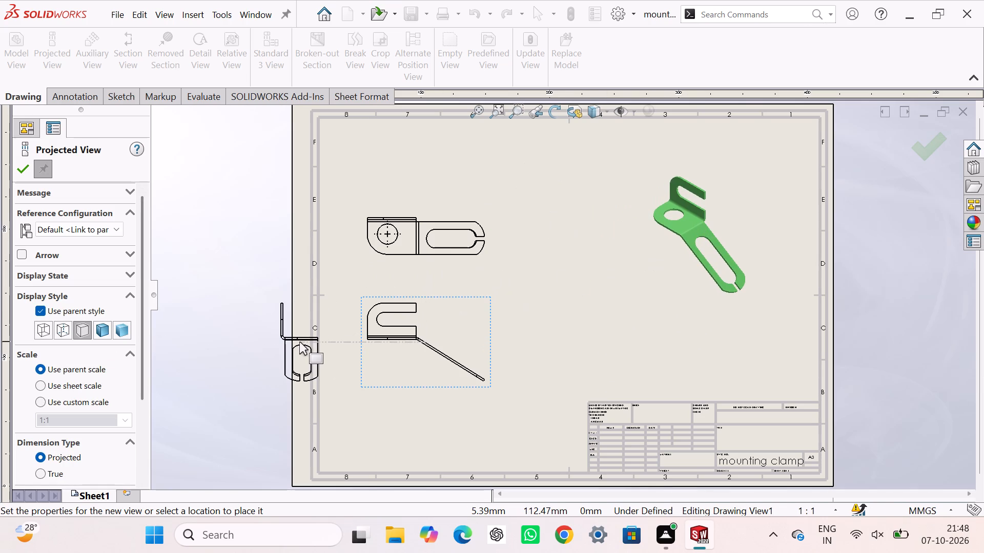
pyautogui.press('Escape')
pyautogui.press('Escape')
# Dimension the bend angle between the base plate's bottom edge and the sloping arm in the lower view.
pyautogui.moveTo(406, 432); pyautogui.dragTo(443, 261, button='right')
pyautogui.scroll(-9, 443, 358)
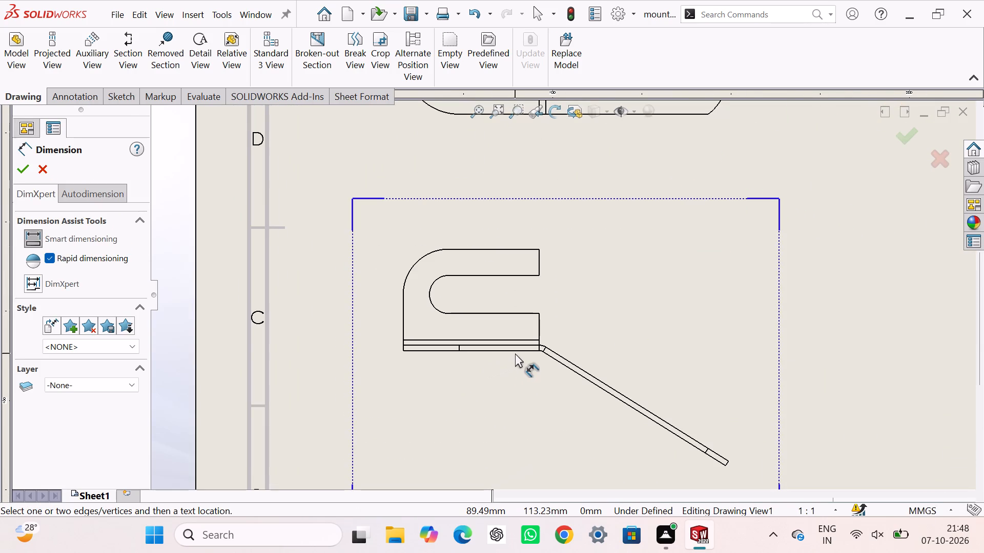
pyautogui.click(516, 350)
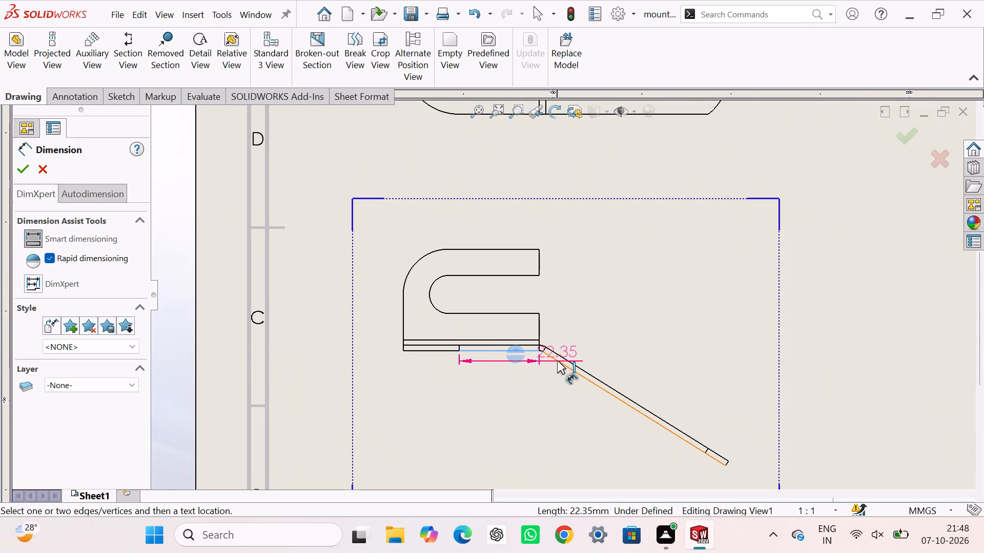
pyautogui.click(557, 360)
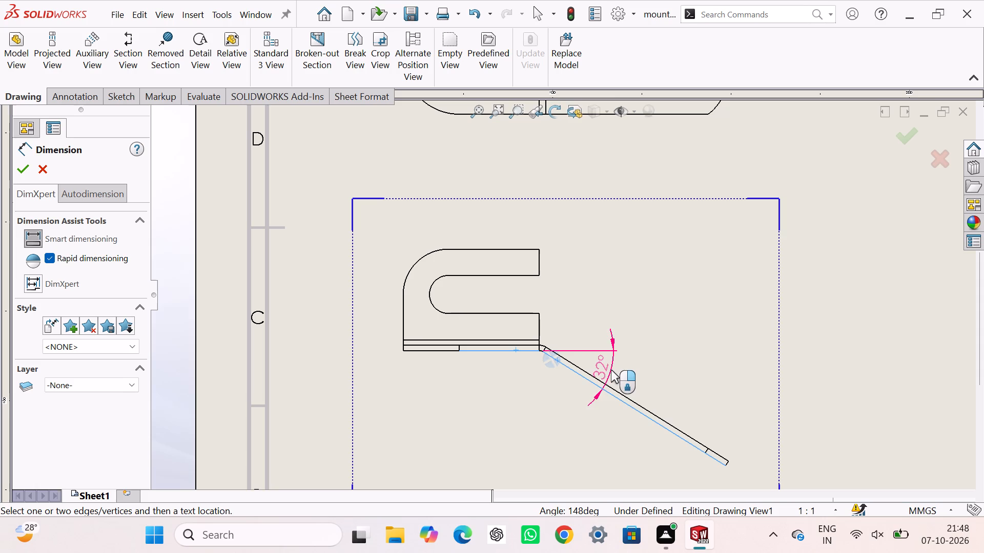
pyautogui.click(627, 358)
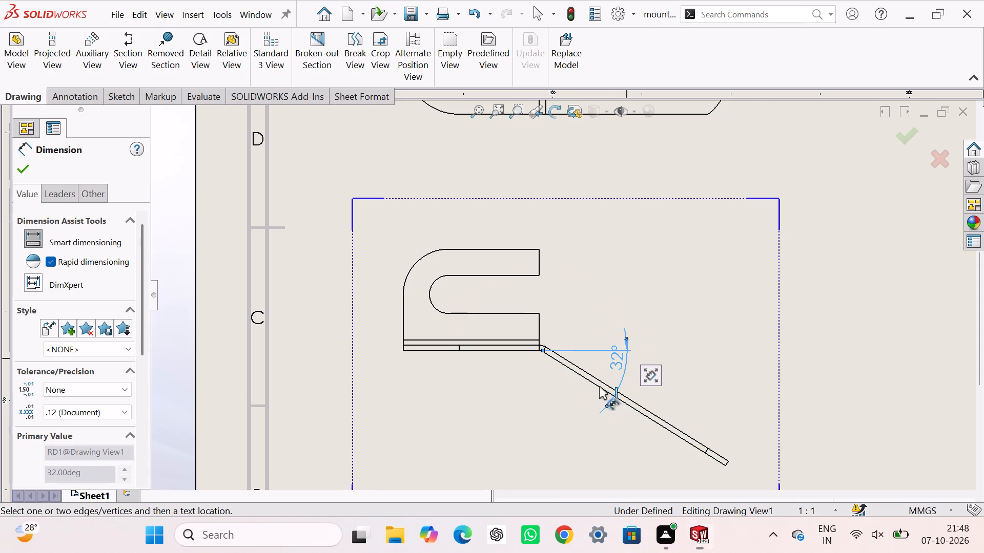
# Dimension the overall height of the open-slotted flange in the lower view, placing the dimension to its left.
pyautogui.scroll(3, 592, 390)
pyautogui.scroll(-3, 587, 371)
pyautogui.scroll(3, 477, 288)
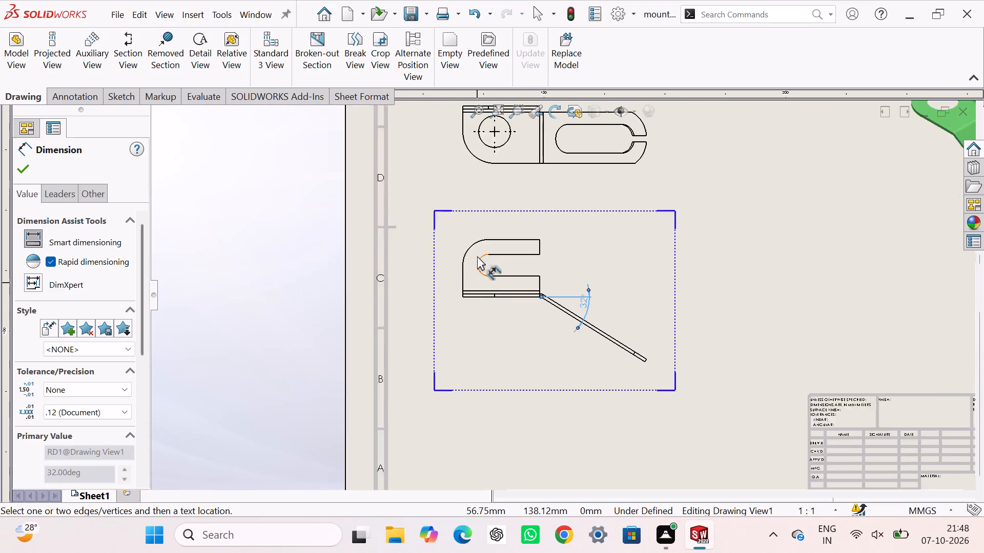
pyautogui.scroll(-7, 477, 256)
pyautogui.scroll(-3, 555, 332)
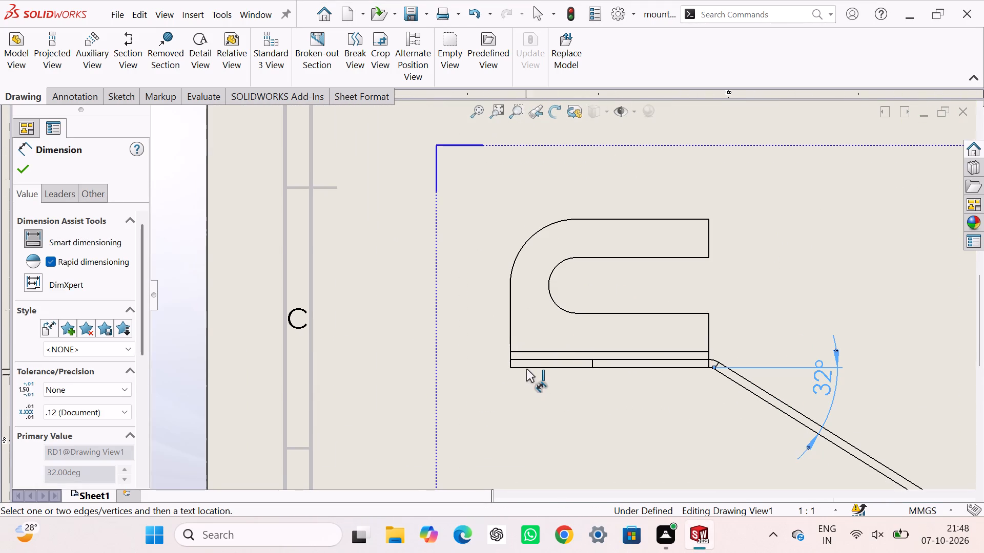
pyautogui.click(527, 368)
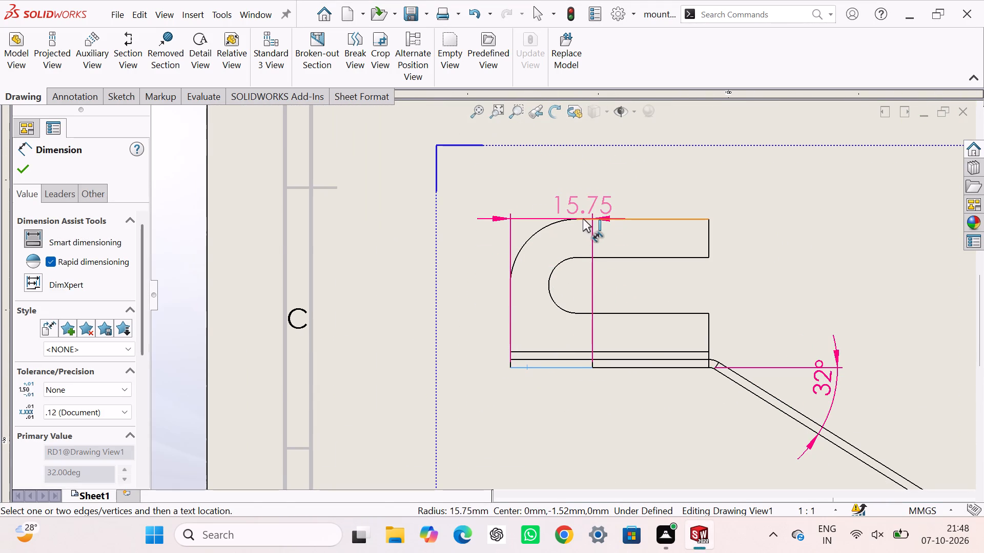
pyautogui.click(583, 219)
pyautogui.click(467, 290)
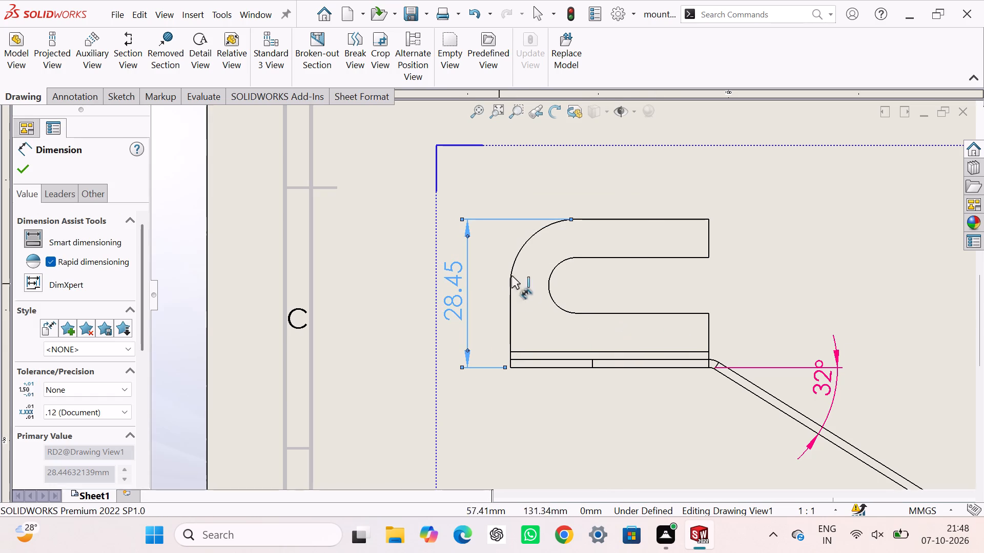
# Add radius dimensions to the open slot's inner arc and the flange's outer rounded corner in the lower view.
pyautogui.moveTo(553, 270); pyautogui.dragTo(546, 261)
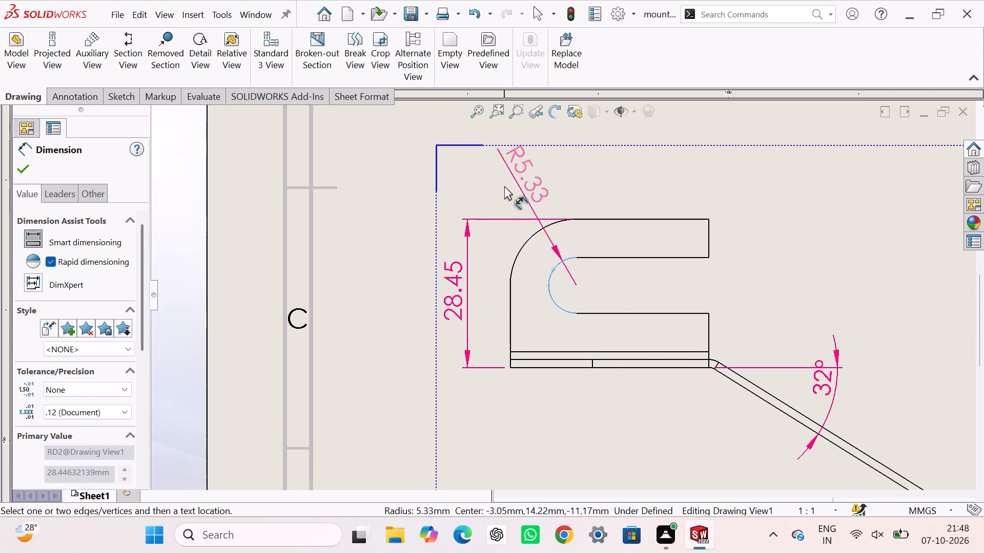
pyautogui.click(498, 187)
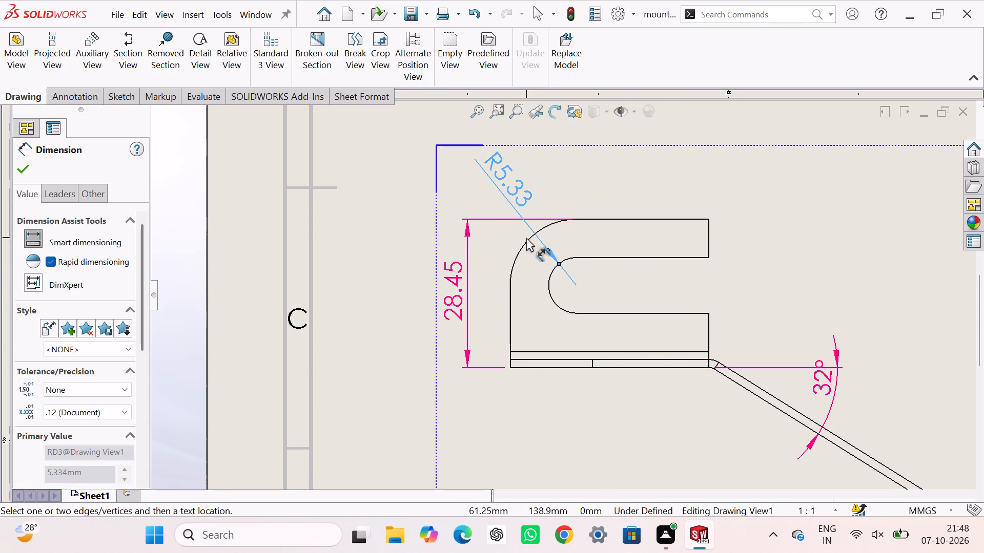
pyautogui.click(526, 238)
pyautogui.click(527, 239)
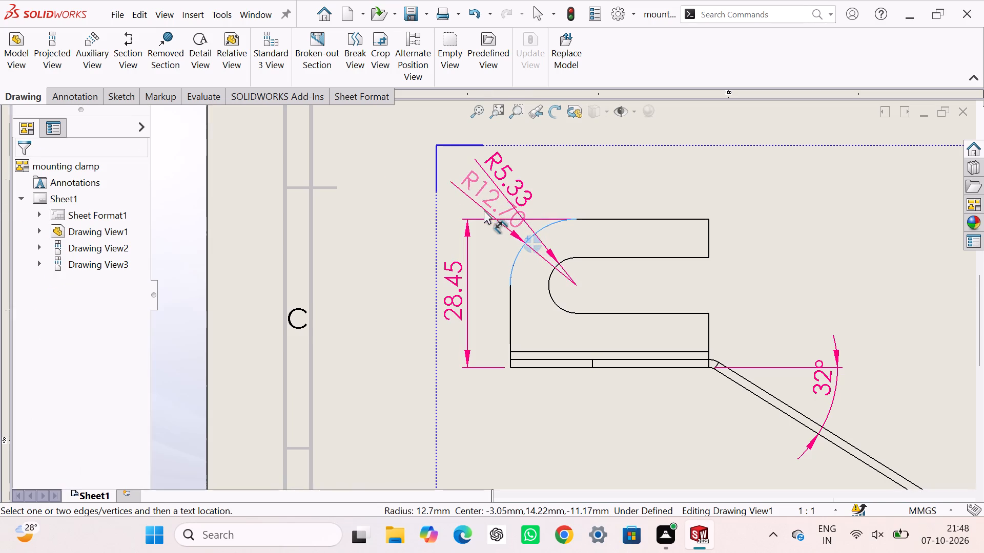
pyautogui.click(454, 205)
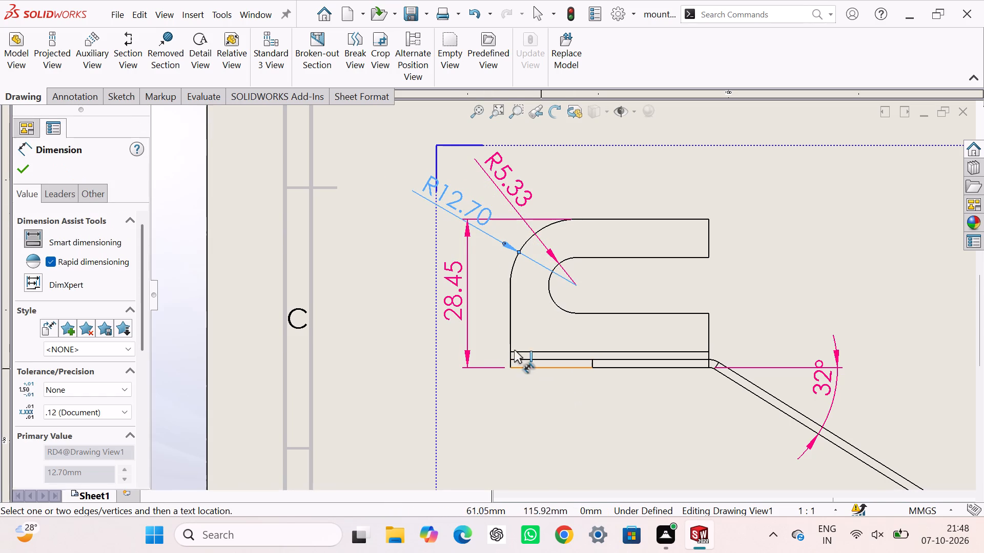
# Dimension the height from the base plate's bottom edge to the open slot's lower edge.
pyautogui.click(665, 368)
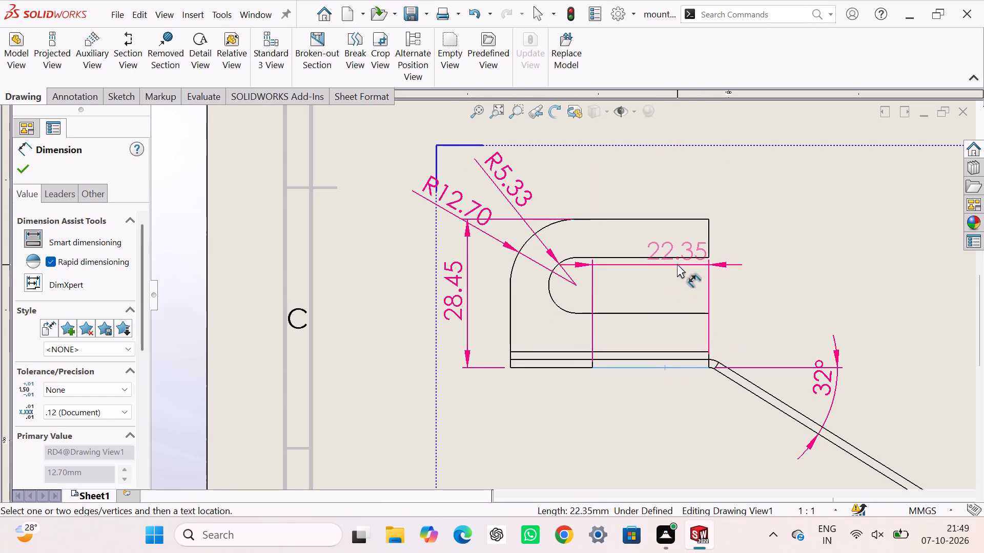
pyautogui.click(678, 312)
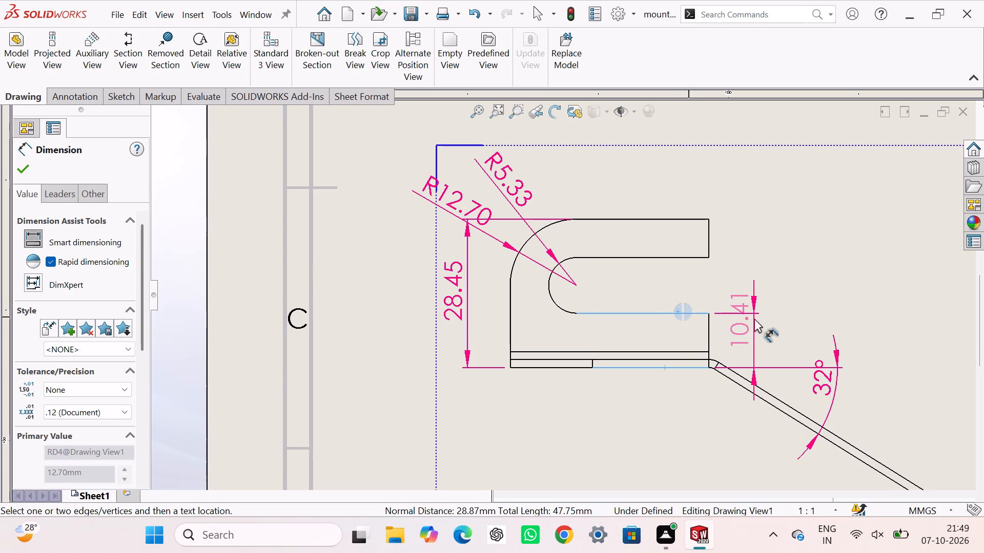
pyautogui.click(754, 318)
# Dimension the sheet thickness across the sloping arm, placing the dimension near the arm's free end.
pyautogui.scroll(2, 703, 382)
pyautogui.scroll(-2, 700, 381)
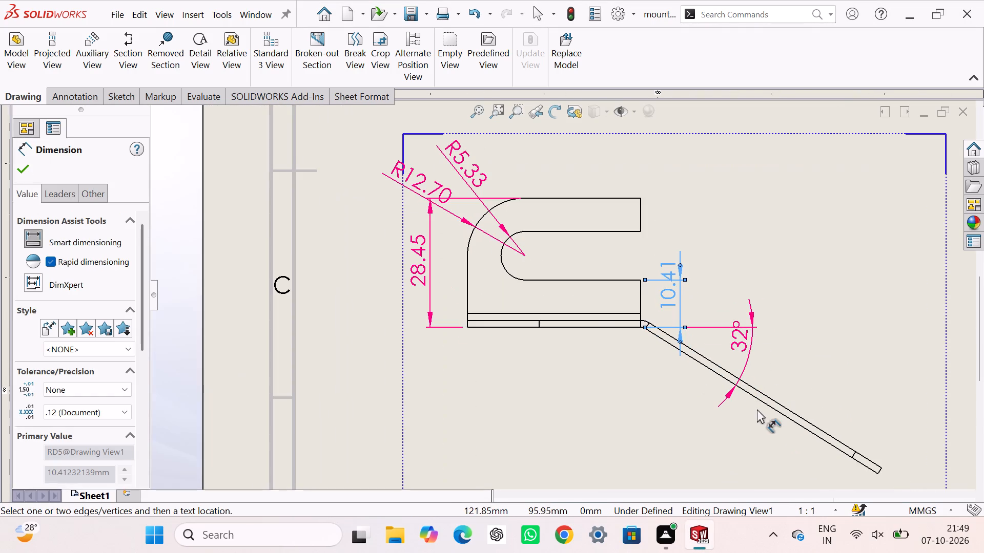
pyautogui.click(763, 403)
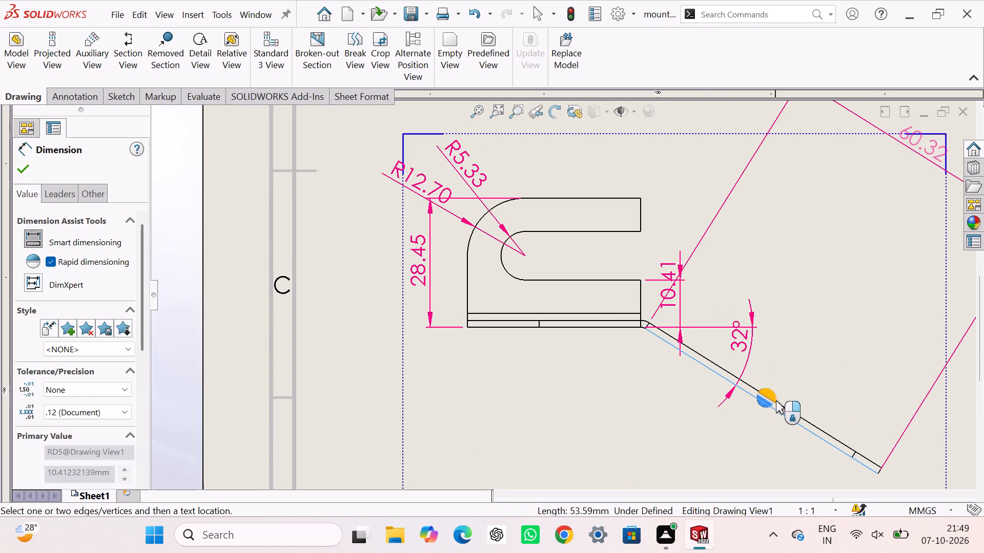
pyautogui.moveTo(785, 408); pyautogui.dragTo(791, 410)
pyautogui.scroll(2, 872, 438)
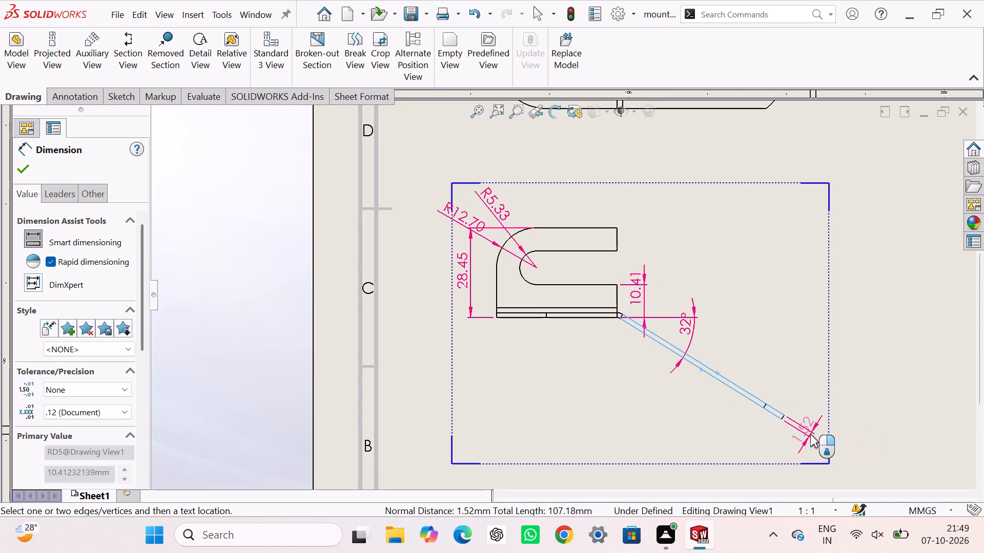
pyautogui.click(817, 418)
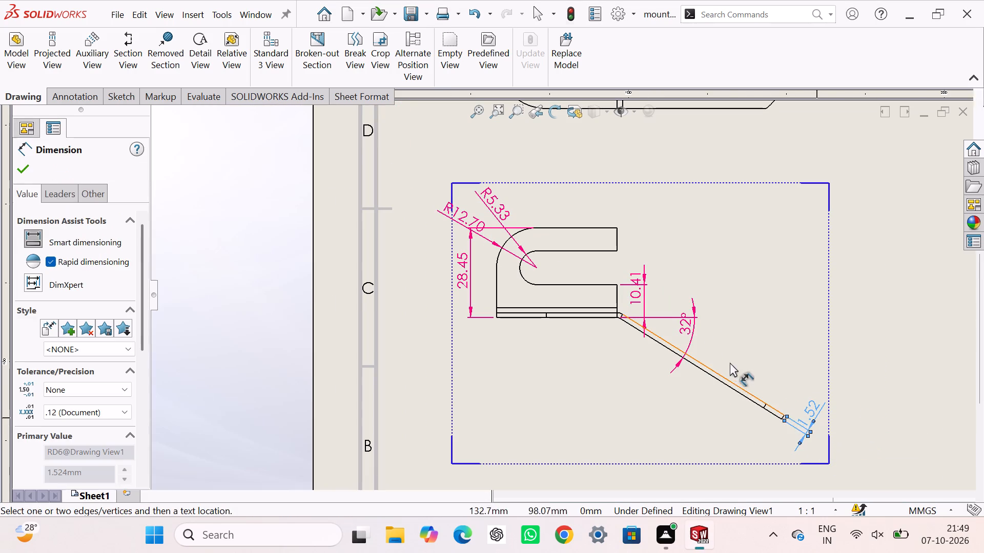
pyautogui.click(754, 324)
# Dimension the clamp's overall horizontal length in the upper view, placing the dimension below the outline.
pyautogui.scroll(3, 641, 302)
pyautogui.scroll(-2, 584, 274)
pyautogui.scroll(2, 552, 163)
pyautogui.scroll(-2, 626, 204)
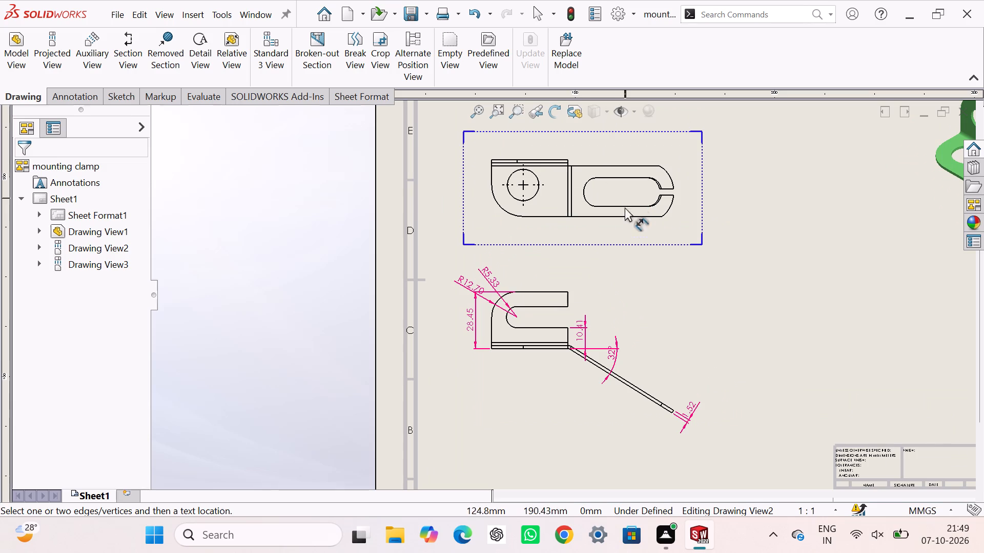
pyautogui.scroll(1, 626, 216)
pyautogui.scroll(-6, 598, 204)
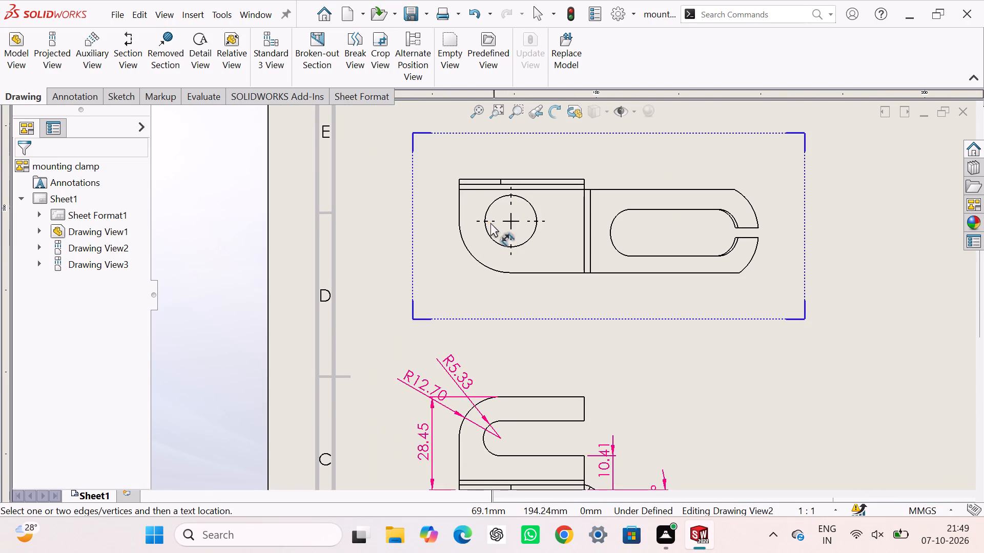
pyautogui.click(460, 205)
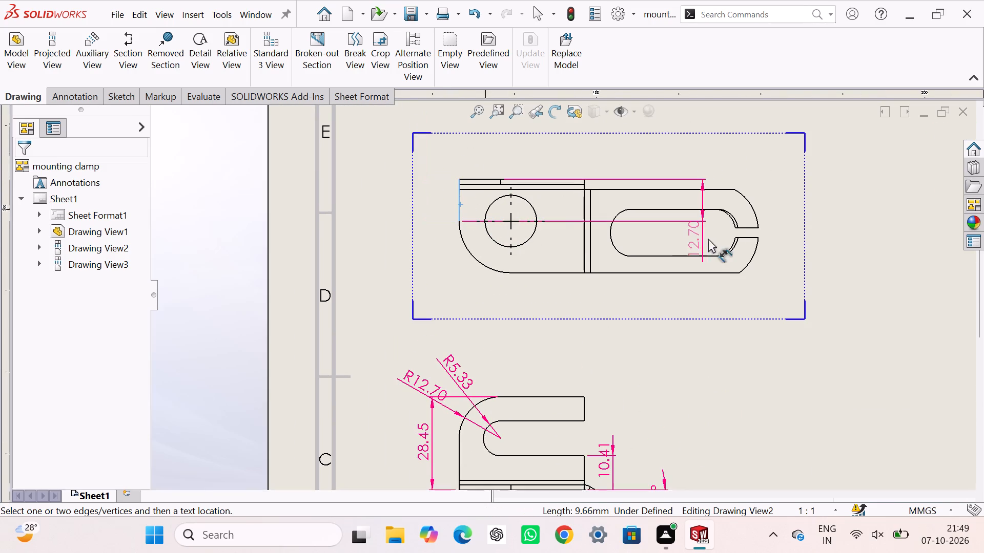
pyautogui.click(758, 237)
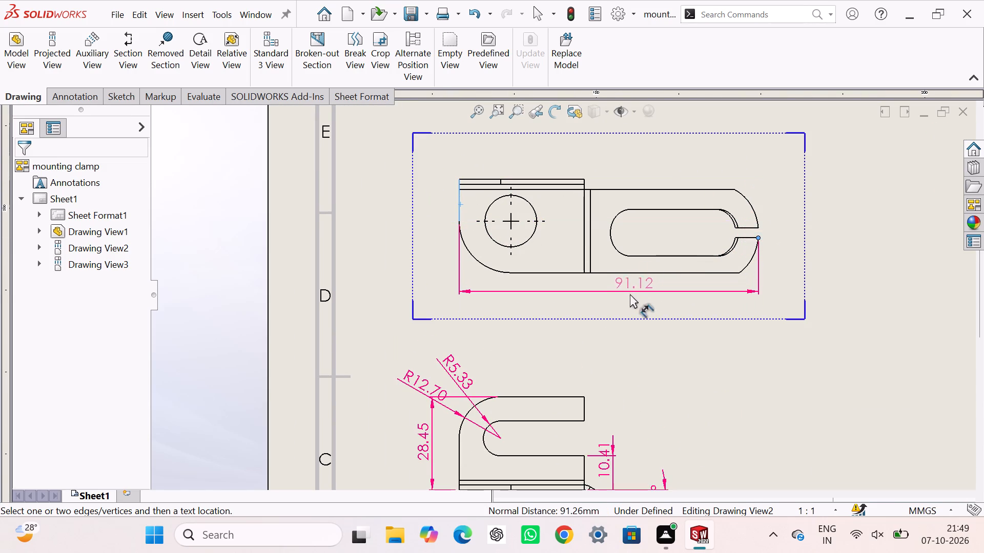
pyautogui.click(613, 300)
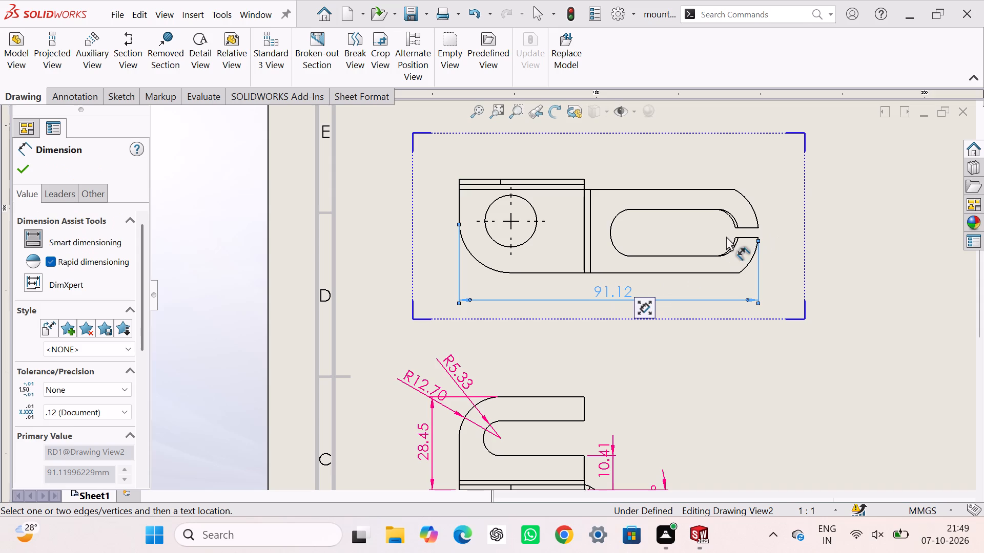
# Dimension the round hole's diameter in the upper view, placing the dimension outside the base plate's outer end.
pyautogui.click(530, 238)
pyautogui.click(434, 230)
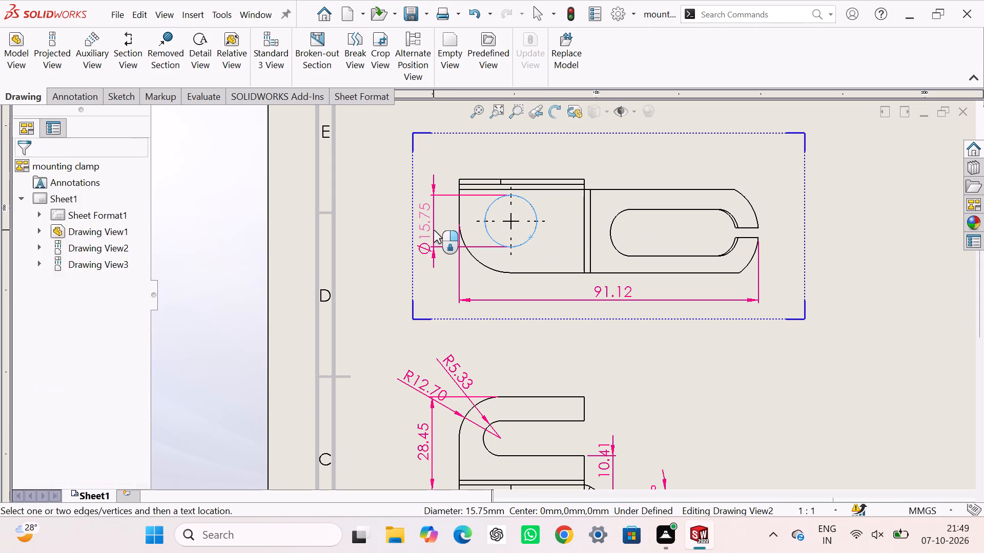
# Locate the round hole's centre in the upper view with dimensions from the base plate's outer end edge and lower edge.
pyautogui.moveTo(459, 205); pyautogui.dragTo(464, 208)
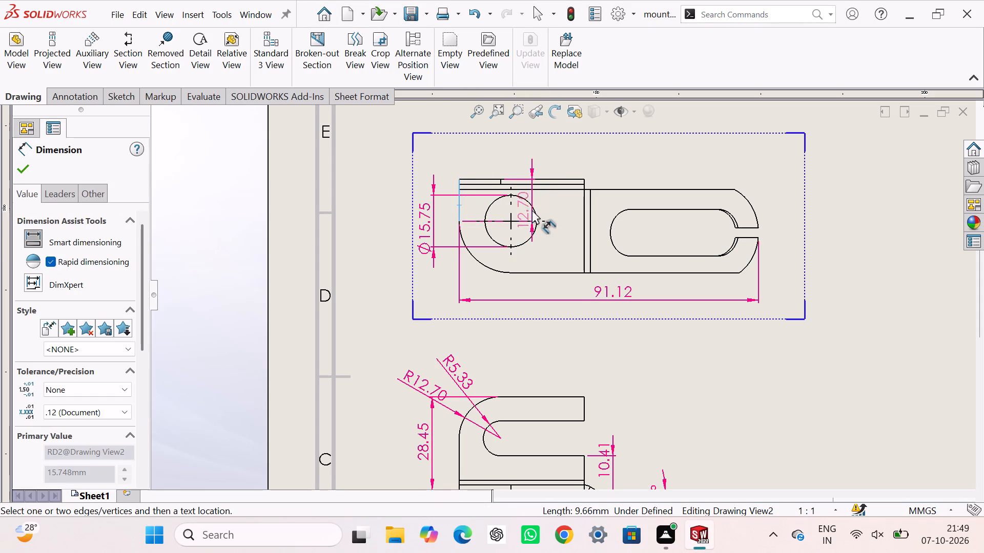
pyautogui.moveTo(533, 207); pyautogui.dragTo(529, 215)
pyautogui.click(488, 295)
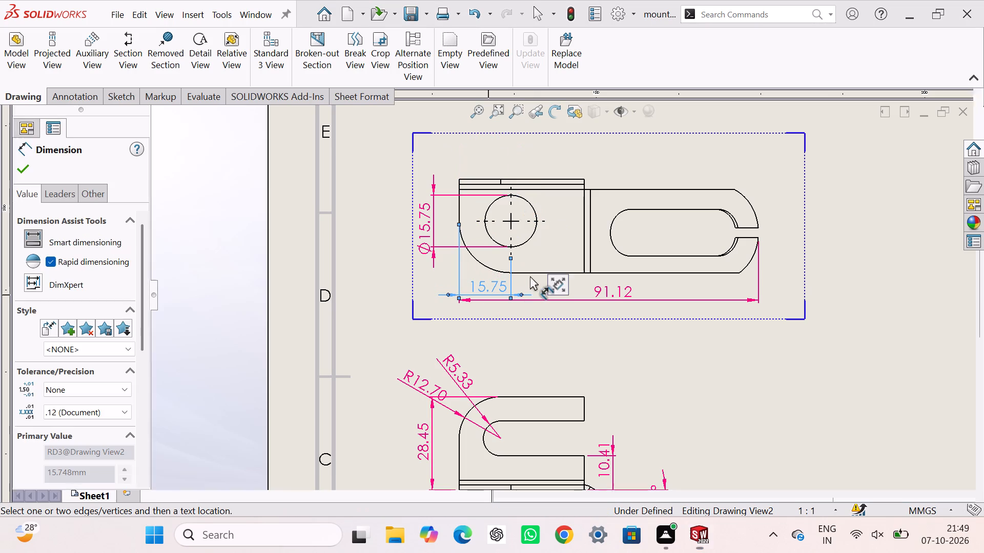
pyautogui.click(532, 274)
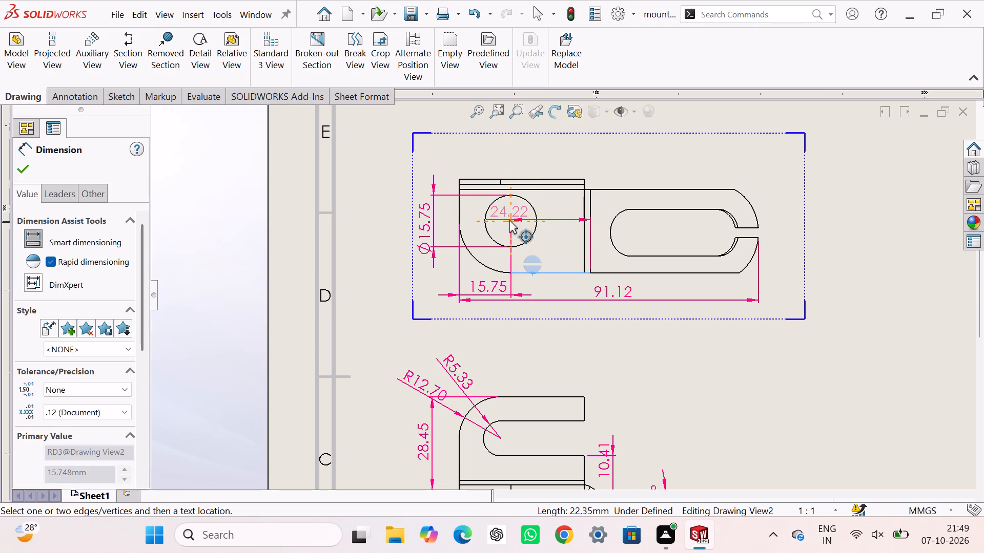
pyautogui.click(536, 222)
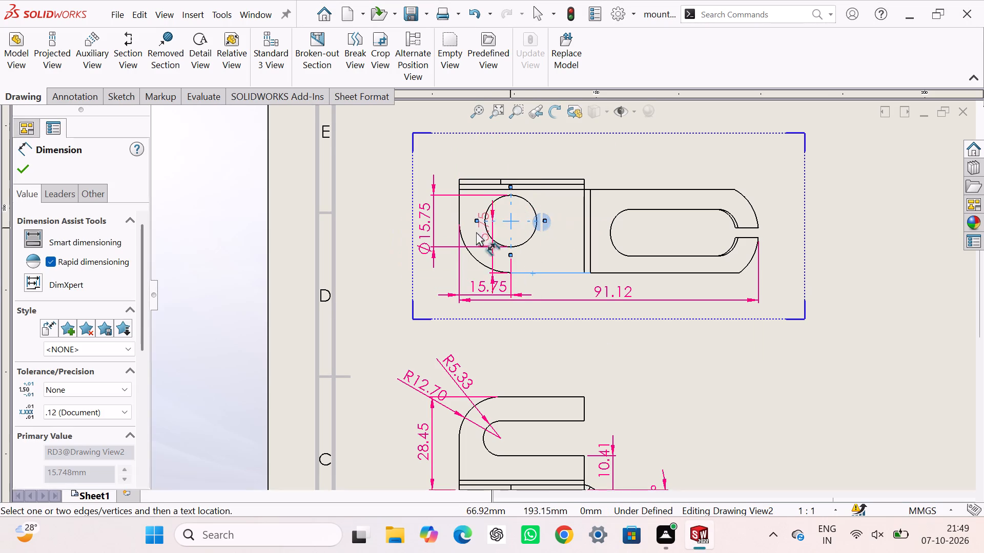
pyautogui.click(451, 245)
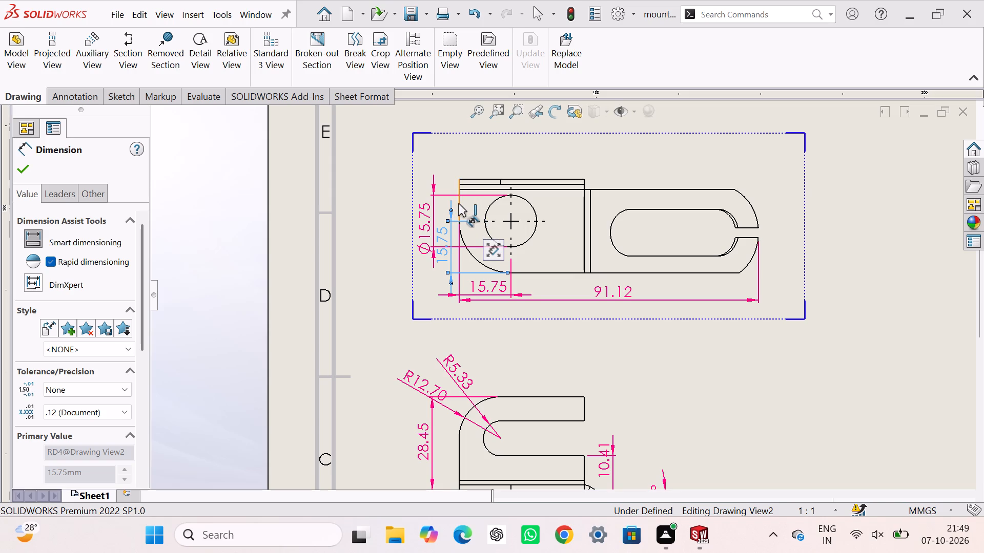
# Dimension the base plate's length from its outer end to the bend in the upper view, placing it above the outline.
pyautogui.click(458, 203)
pyautogui.click(586, 201)
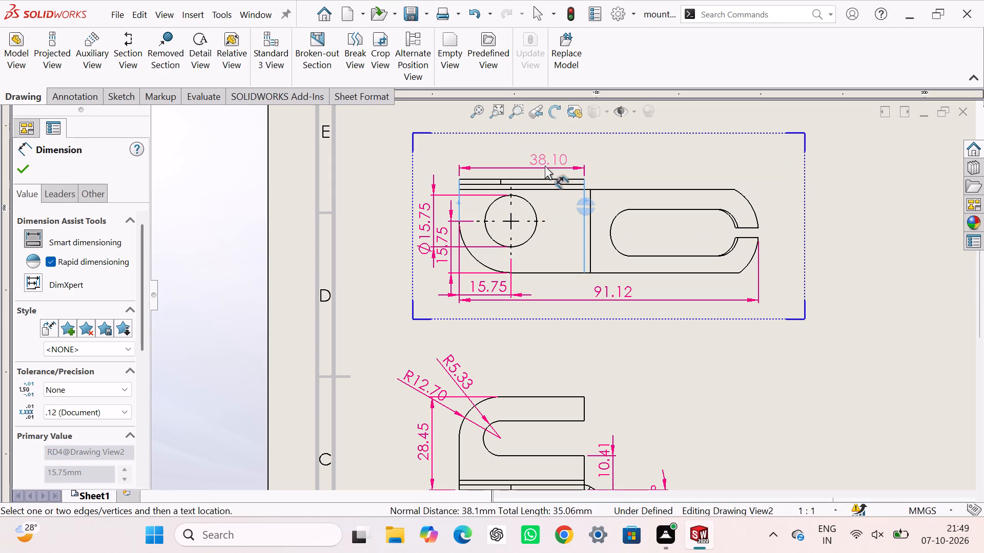
pyautogui.click(539, 160)
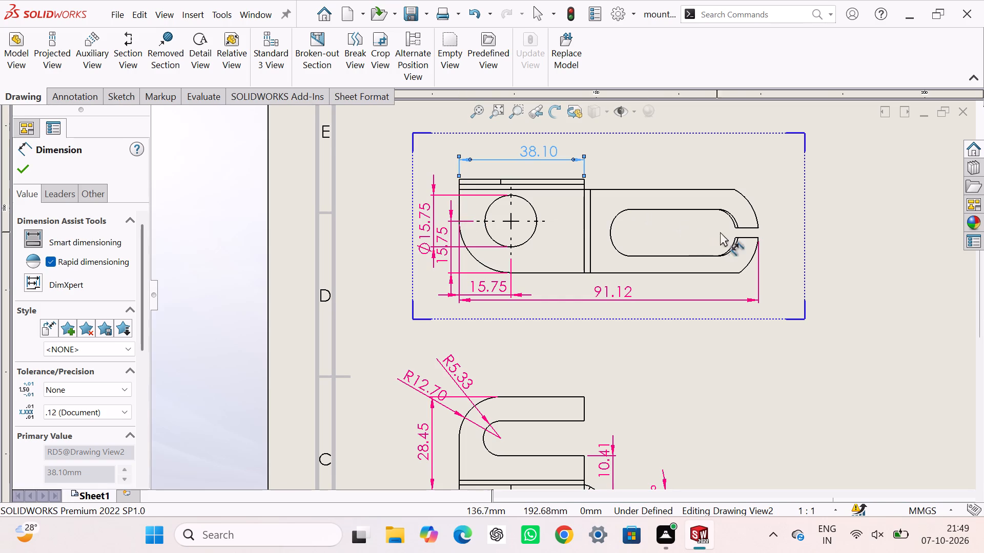
# Dimension the arm slot's rounded end radius and its straight edge length in the upper view, placing both above the slot.
pyautogui.click(615, 218)
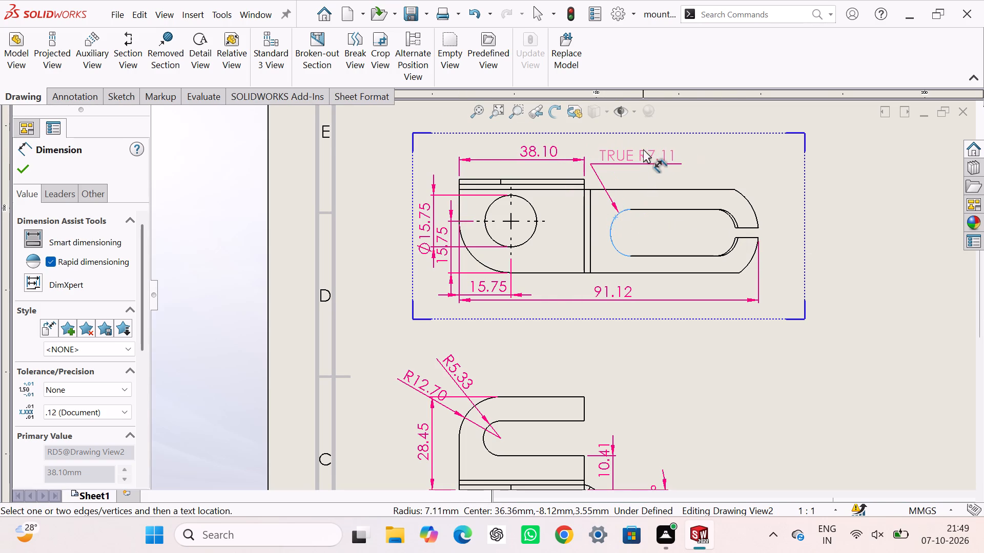
pyautogui.click(643, 149)
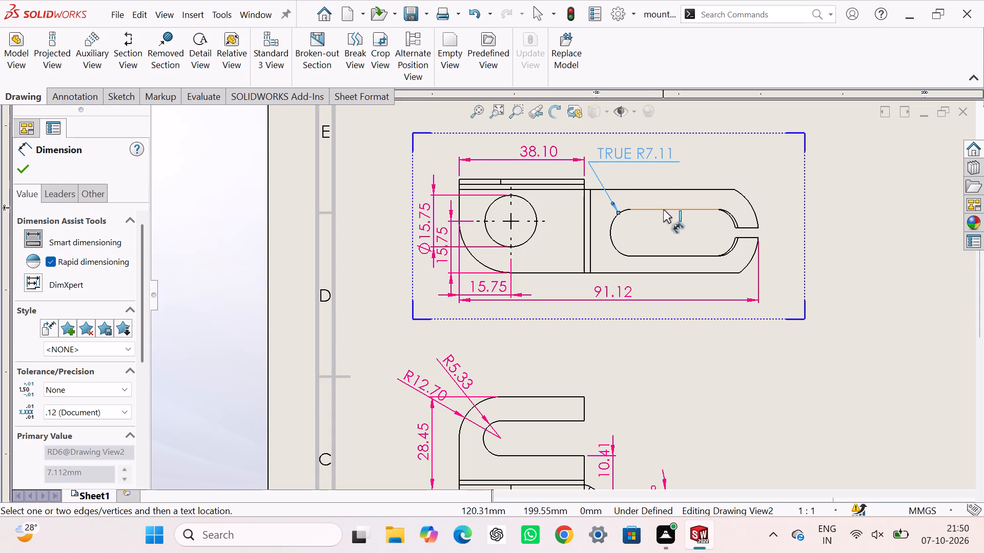
pyautogui.click(663, 210)
pyautogui.click(664, 180)
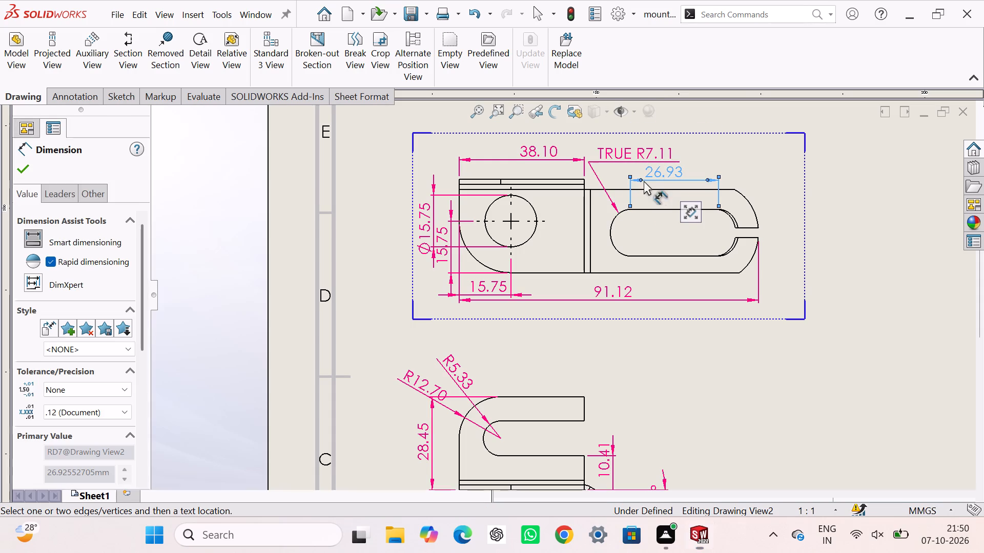
# Dimension the end width of the flange's upper prong in the lower view, placing the dimension beyond its open end.
pyautogui.scroll(7, 643, 183)
pyautogui.scroll(-1, 624, 218)
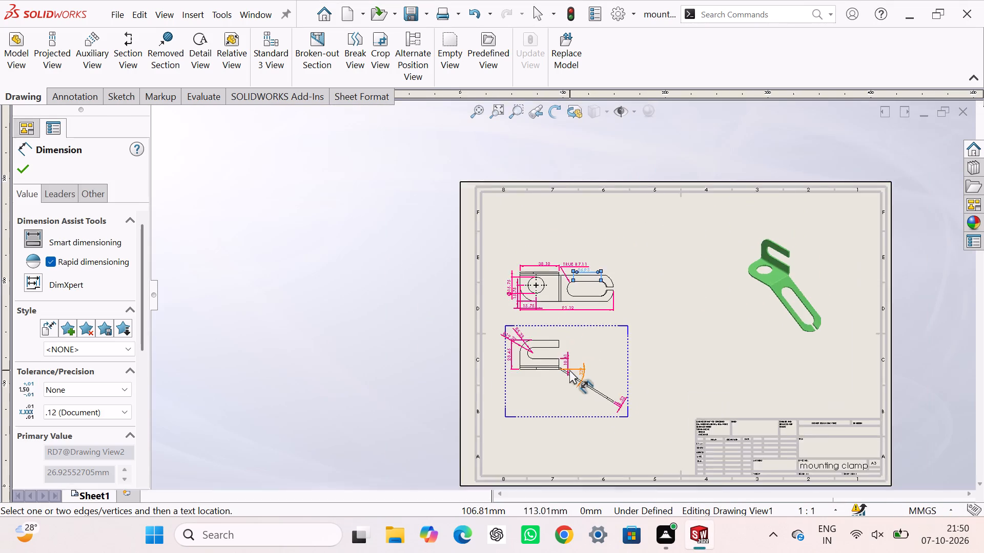
pyautogui.scroll(-13, 569, 370)
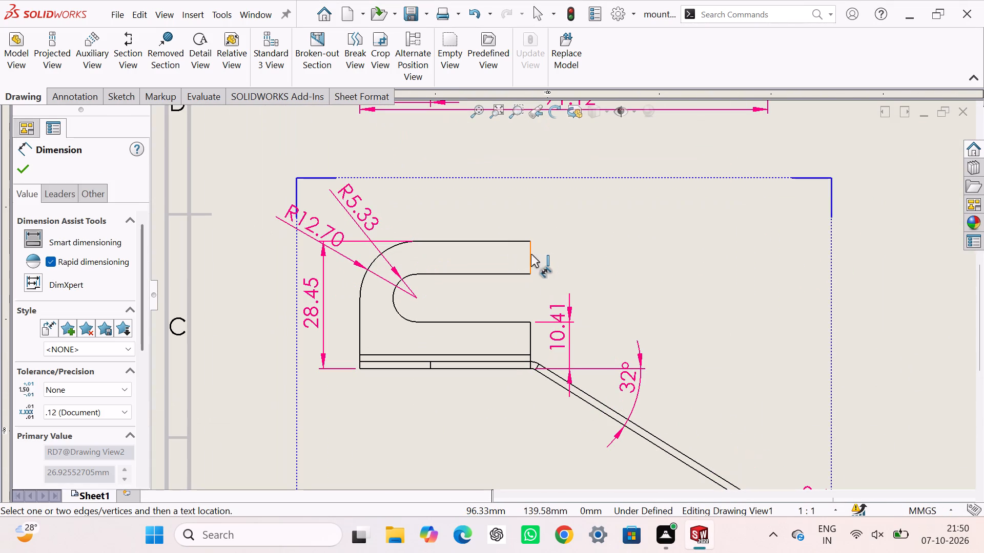
pyautogui.moveTo(531, 254); pyautogui.dragTo(547, 254)
pyautogui.click(597, 251)
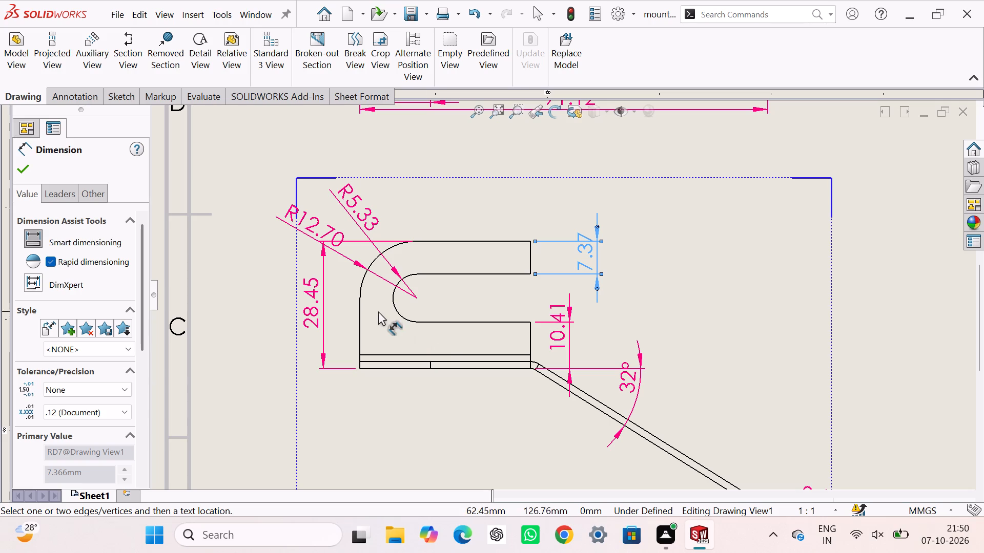
# Dimension the flange's overall horizontal length in the lower view, placing the dimension below the base plate.
pyautogui.click(359, 320)
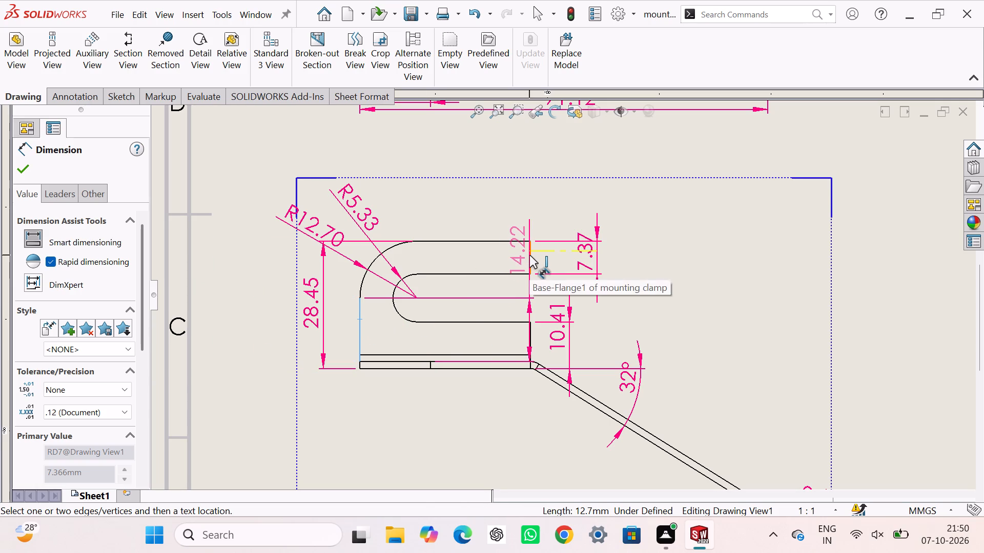
pyautogui.moveTo(529, 255); pyautogui.dragTo(529, 263)
pyautogui.click(476, 396)
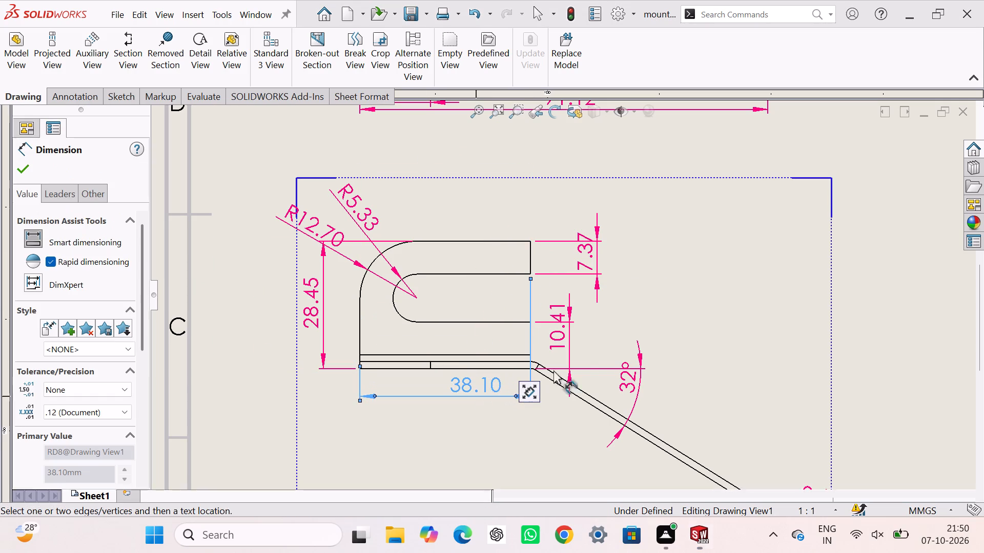
# Save the drawing in Adobe Portable Document Format (*.pdf) under the name mounting clamp in the Solidworks folder.
pyautogui.scroll(6, 654, 334)
pyautogui.click(742, 252)
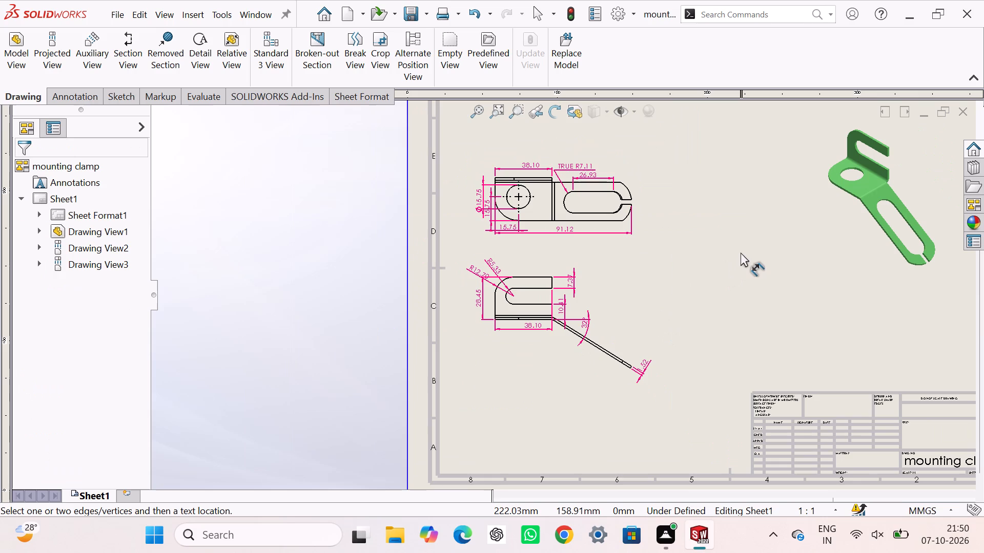
pyautogui.hotkey('ctrl', 's')
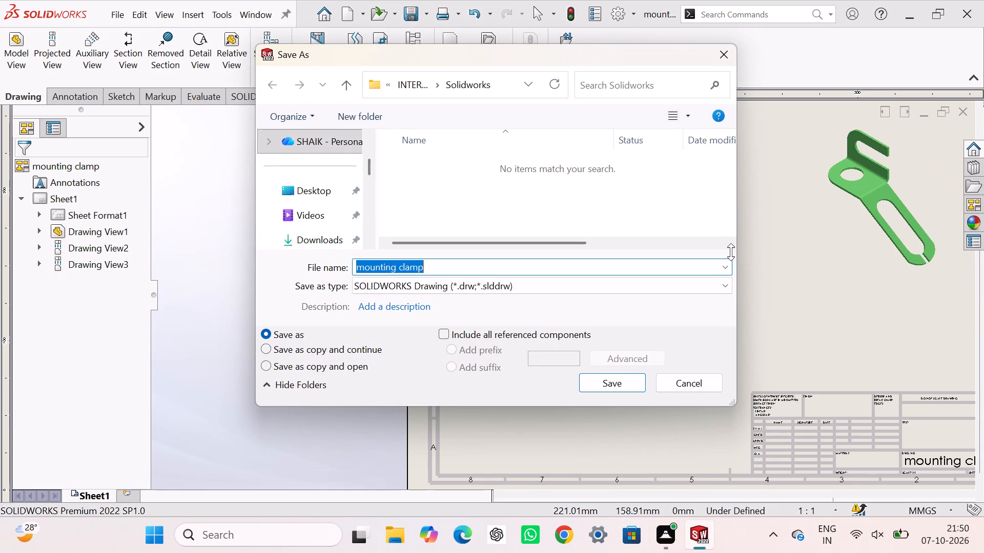
pyautogui.click(647, 286)
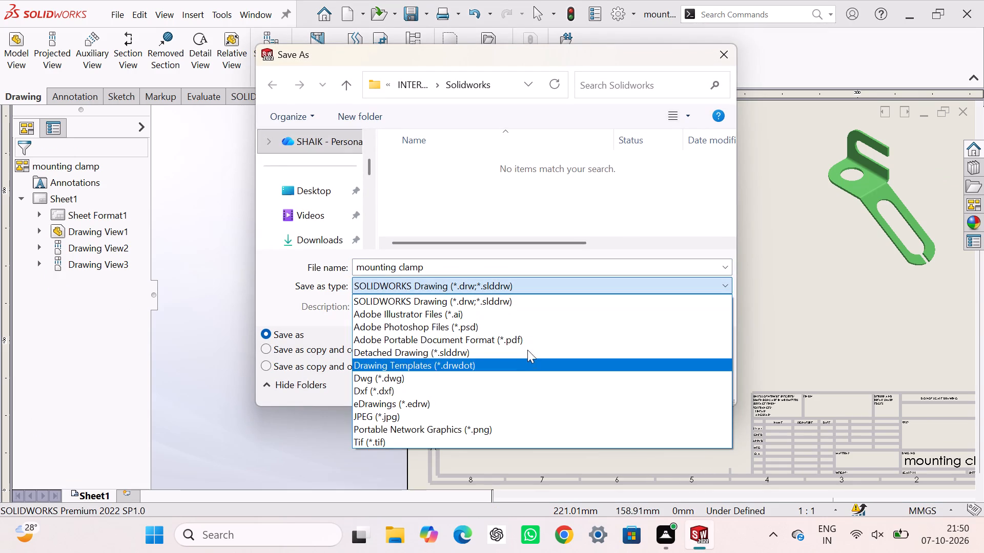
pyautogui.click(529, 342)
pyautogui.click(609, 410)
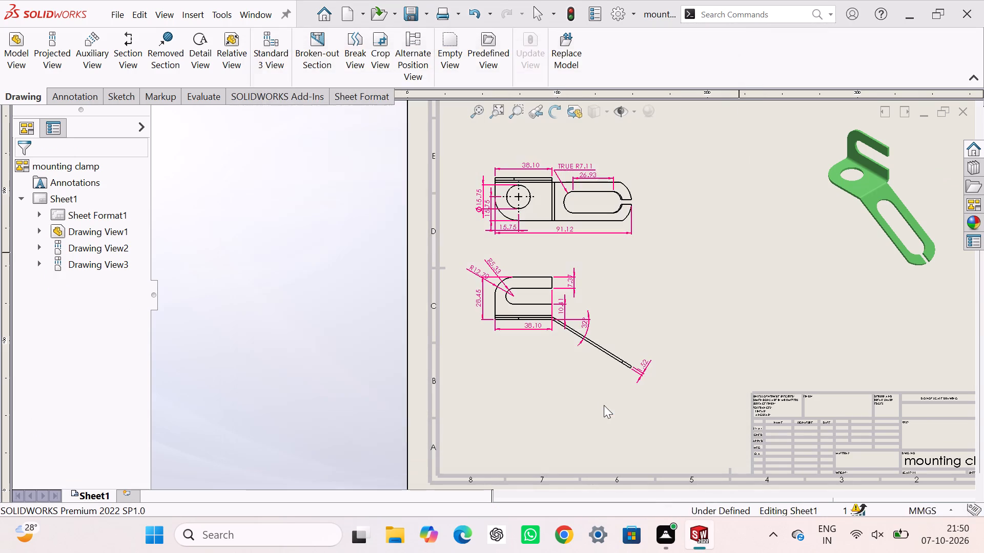